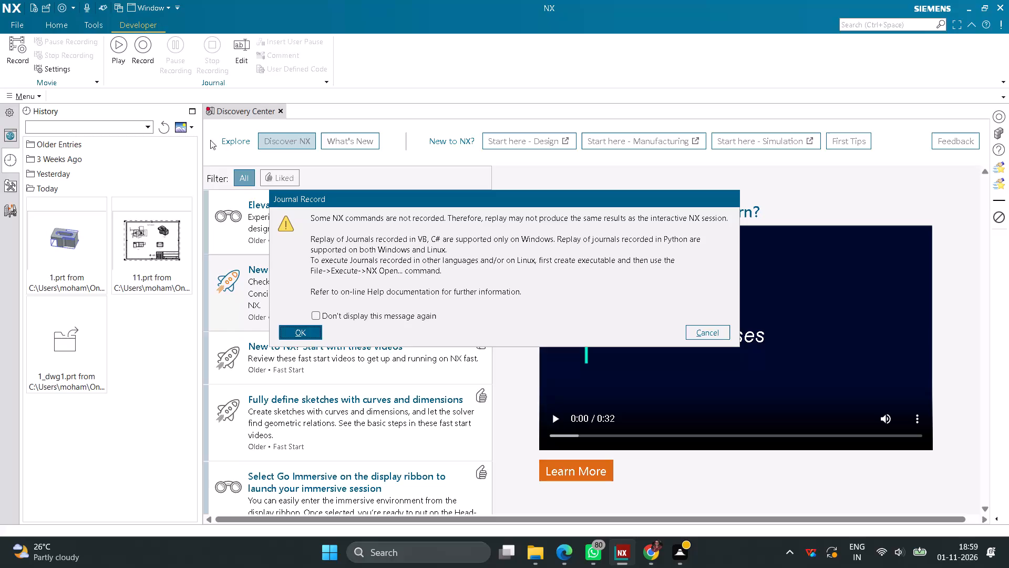
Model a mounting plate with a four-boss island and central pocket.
Start recording a C# journal named journal in the Desktop internship folder.
click(307, 332)
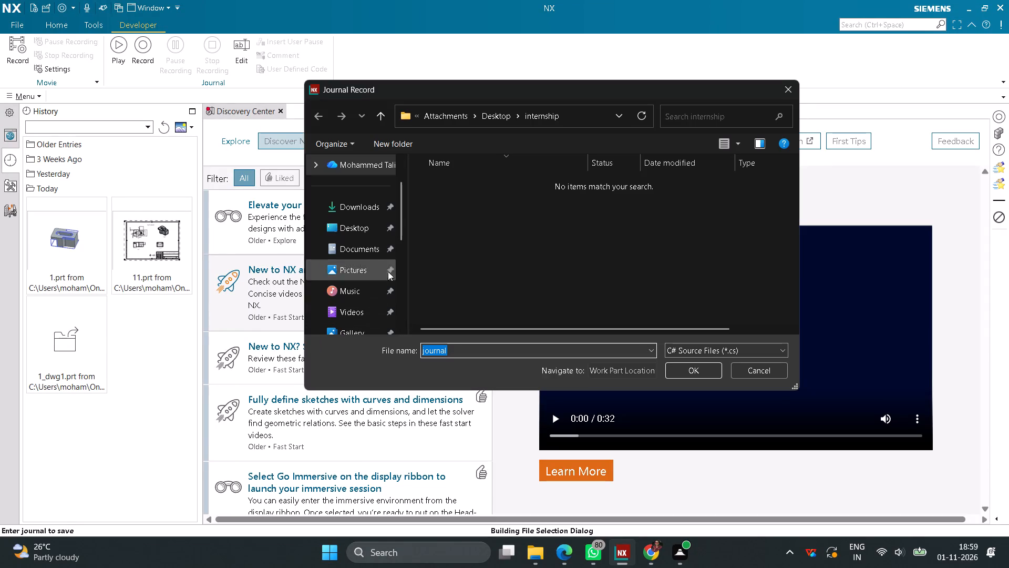
click(364, 227)
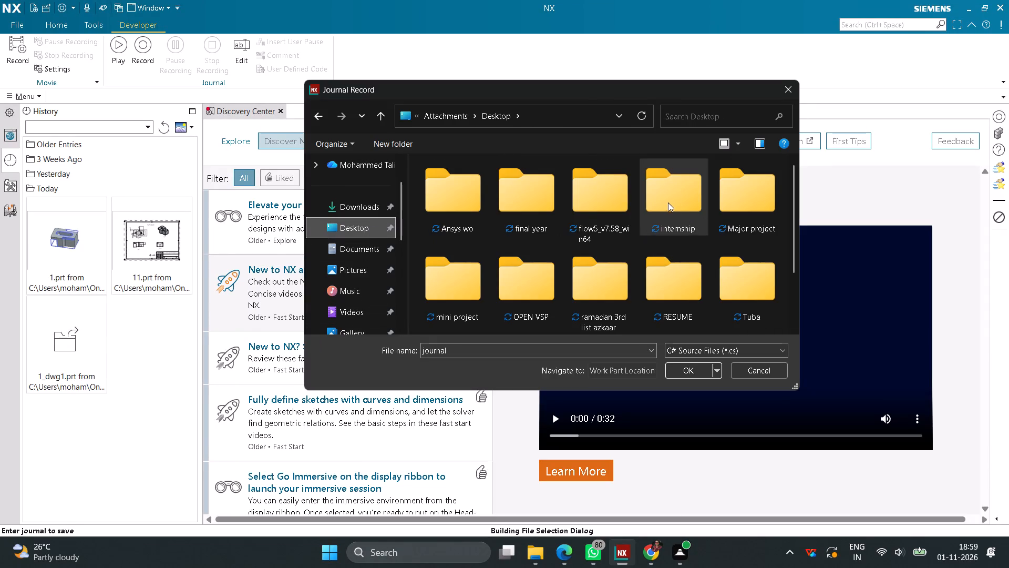
double_click(667, 202)
click(677, 367)
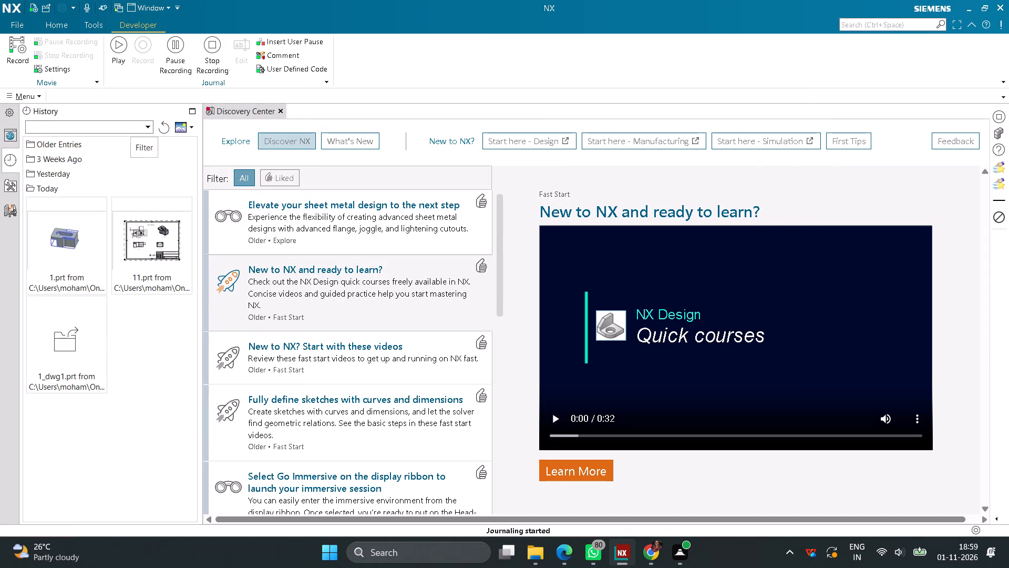
Create a new part from the millimetre Model template, named 1, in the internship folder.
click(24, 25)
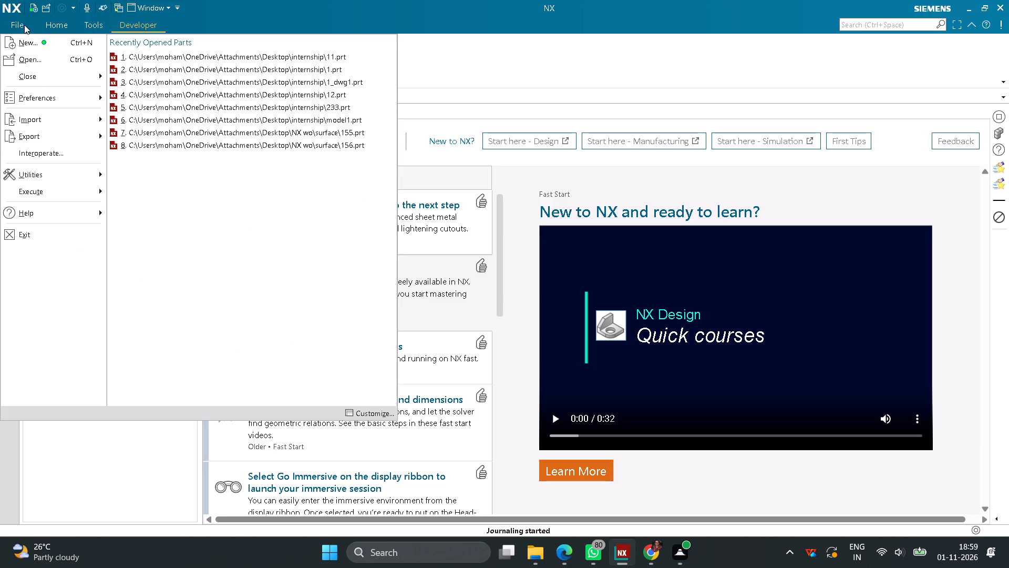
click(44, 45)
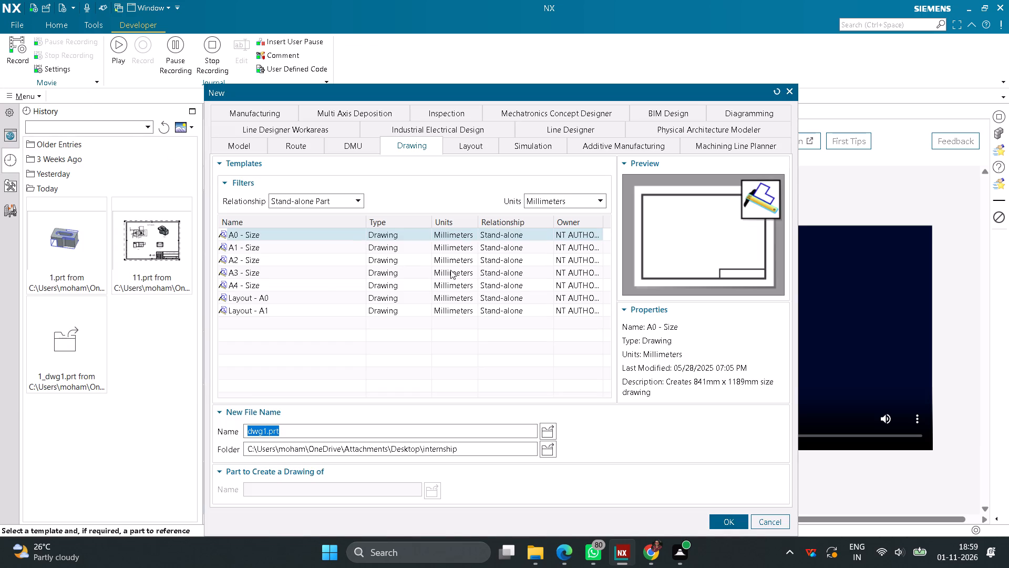
click(253, 151)
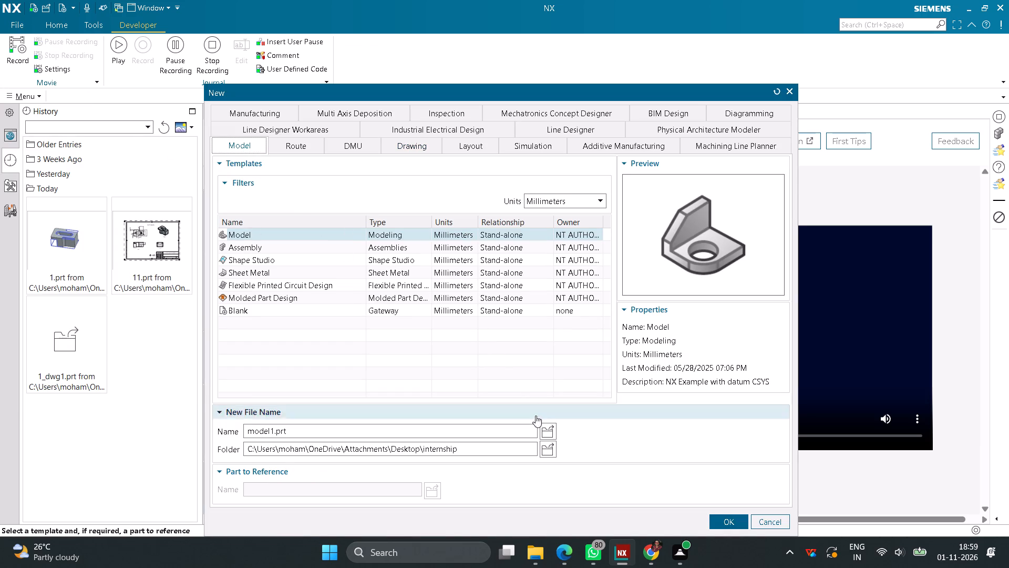
drag(291, 428, 226, 430)
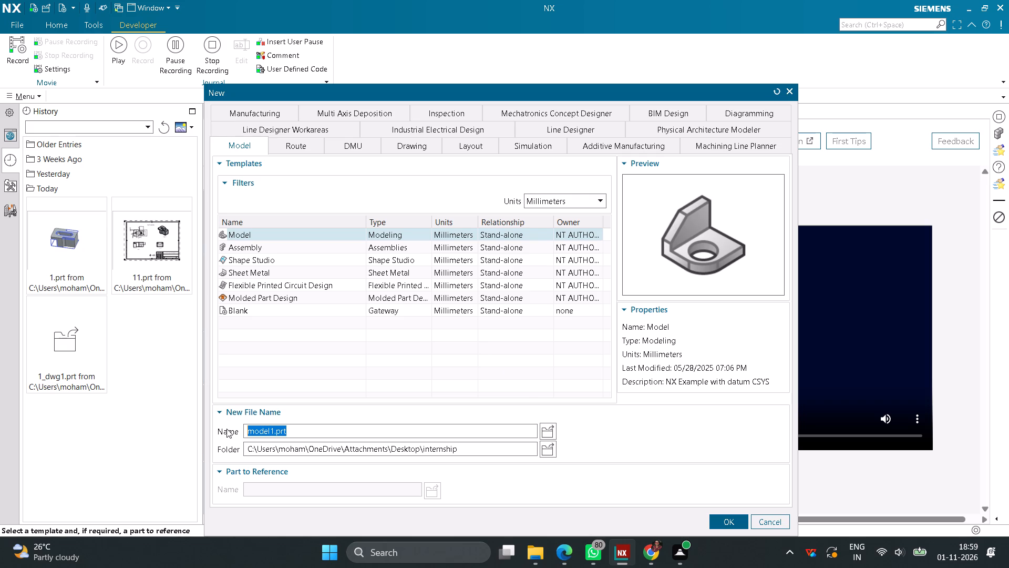
key(1)
click(713, 524)
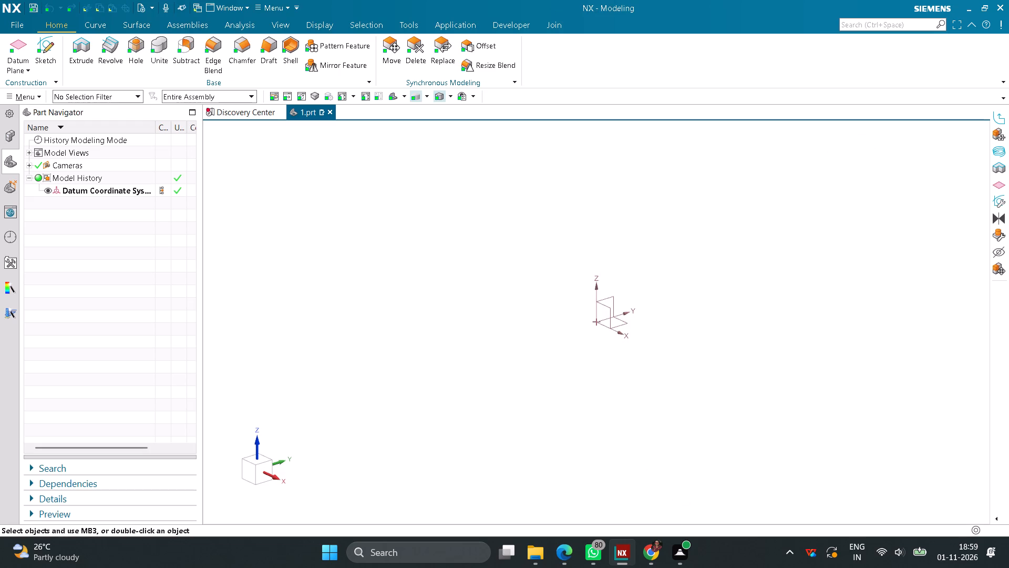
Sketch a rectangle centred on the origin of the Top plane, 113 mm along Y by 80 mm along X, and finish the sketch.
click(56, 46)
click(708, 344)
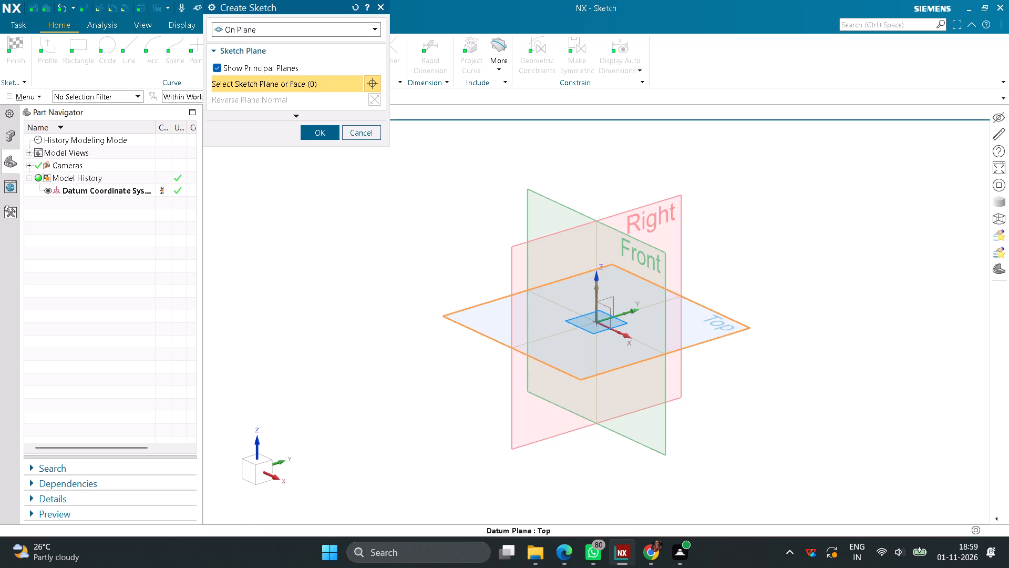
click(324, 131)
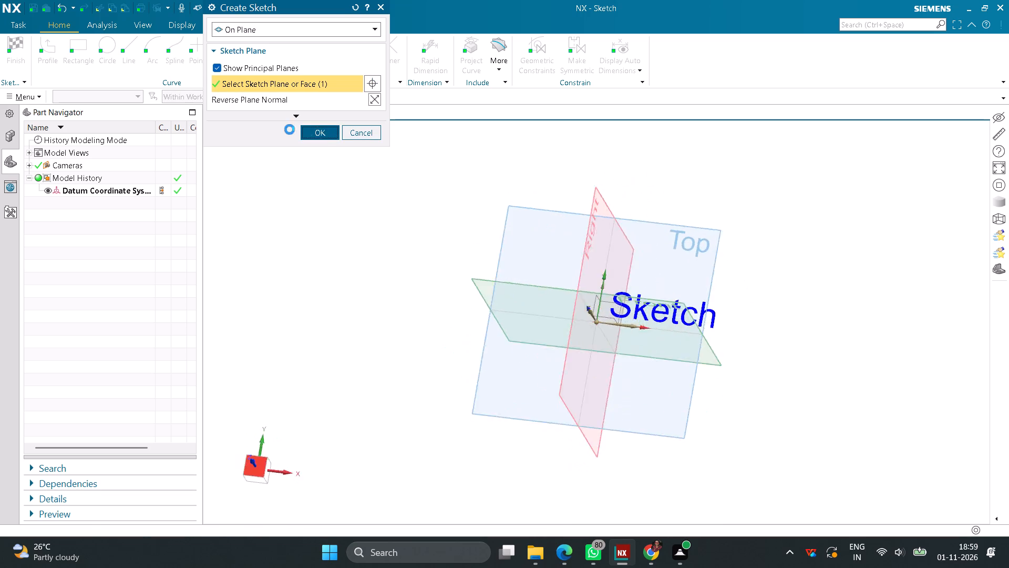
click(69, 49)
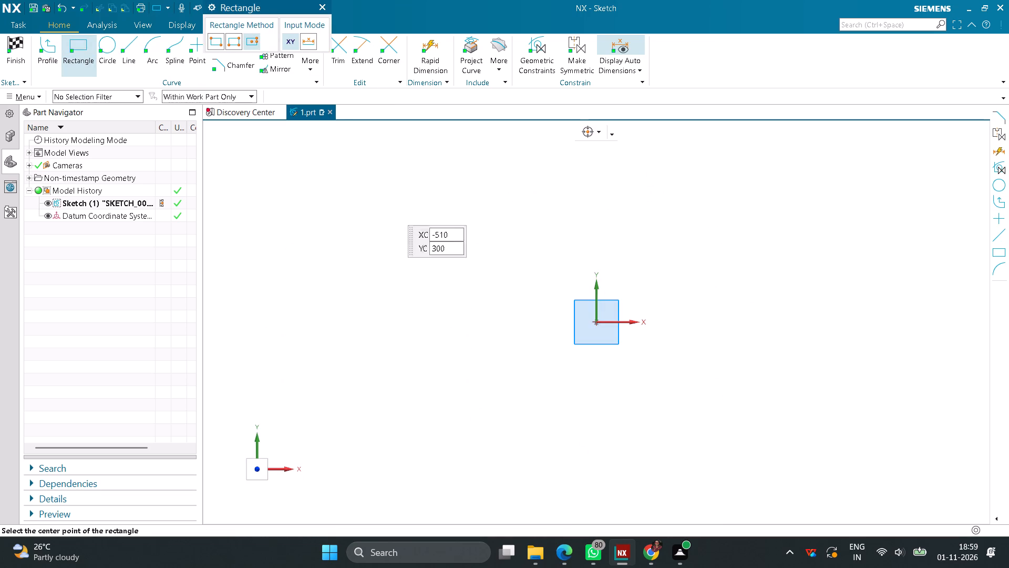
click(594, 320)
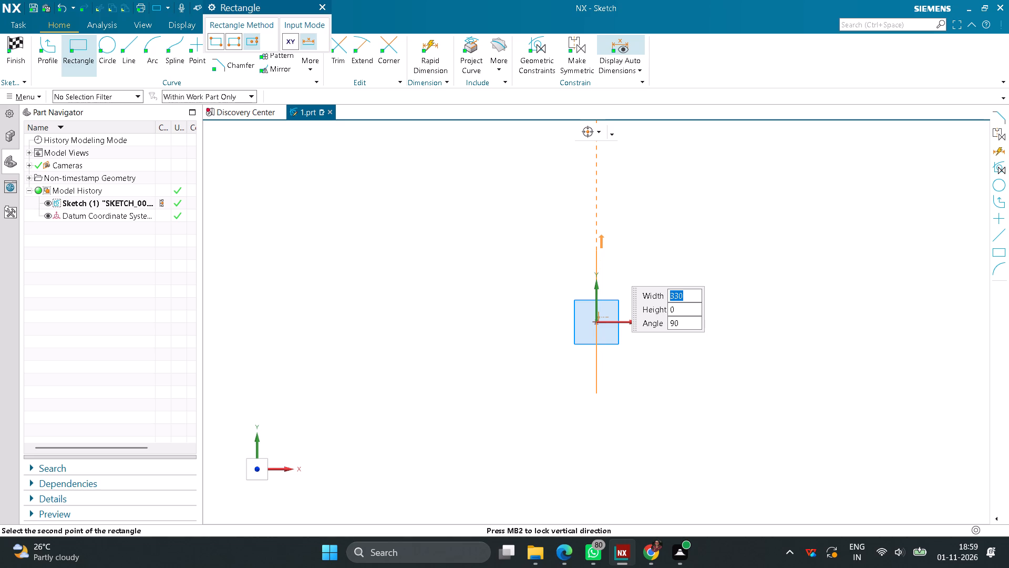
text(113)
key(Return)
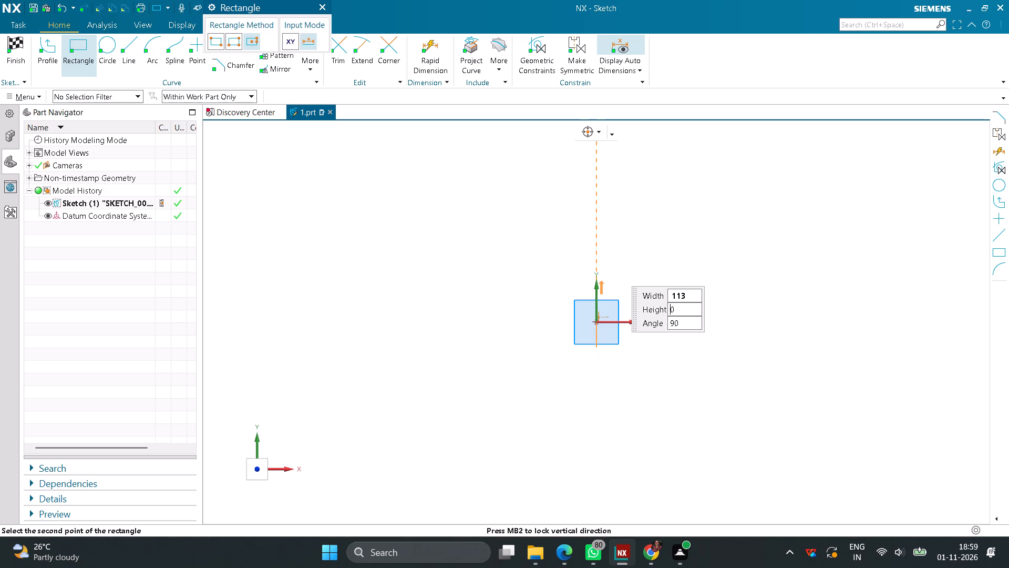
click(595, 249)
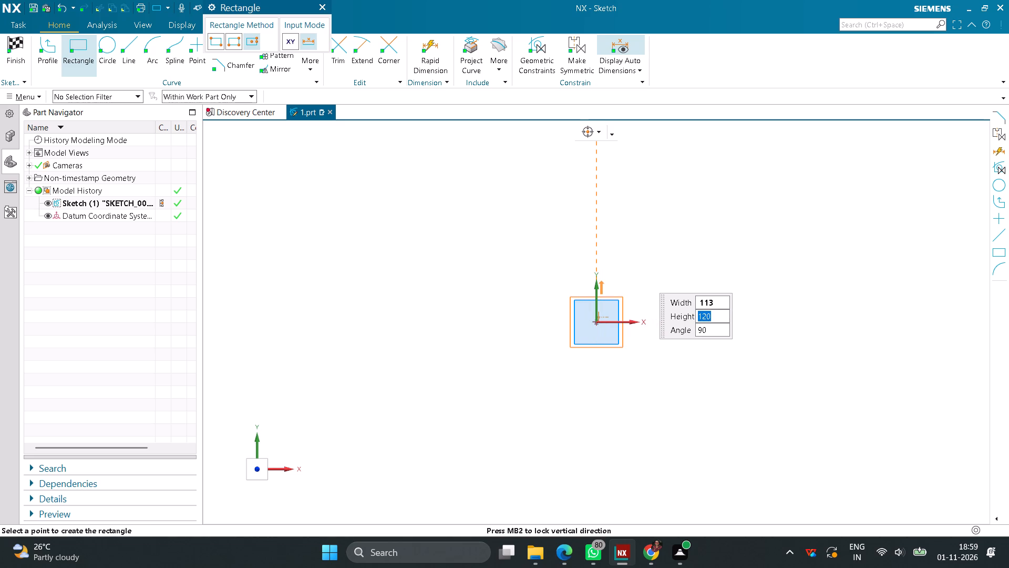
key(5)
key(BackSpace)
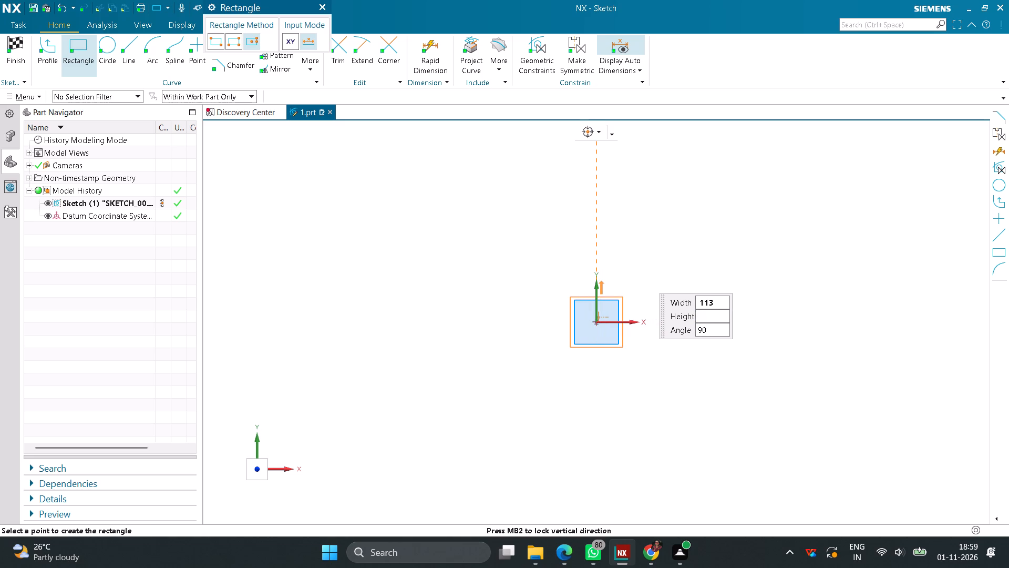
text(80)
key(Return)
click(623, 256)
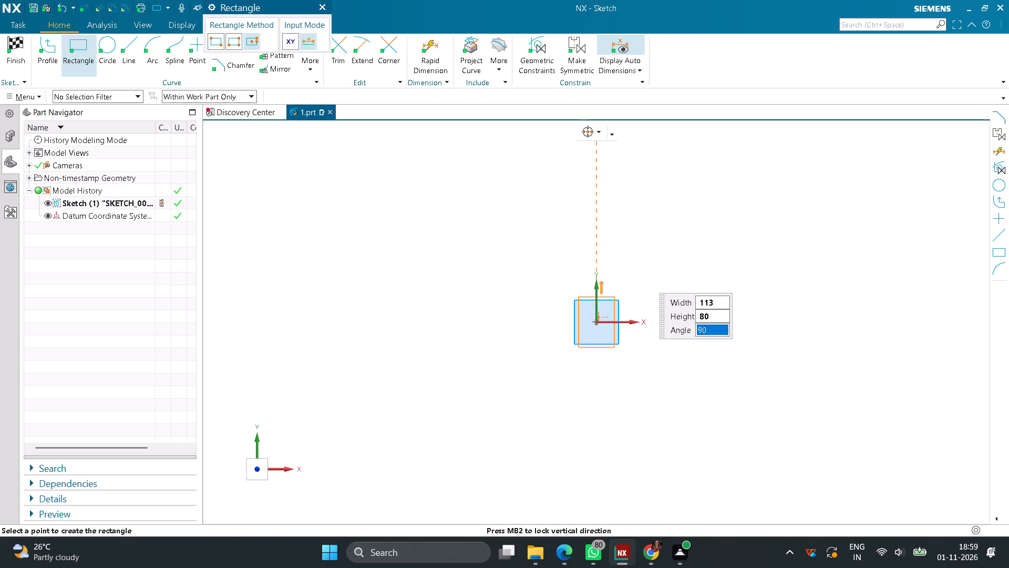
middle_click(601, 256)
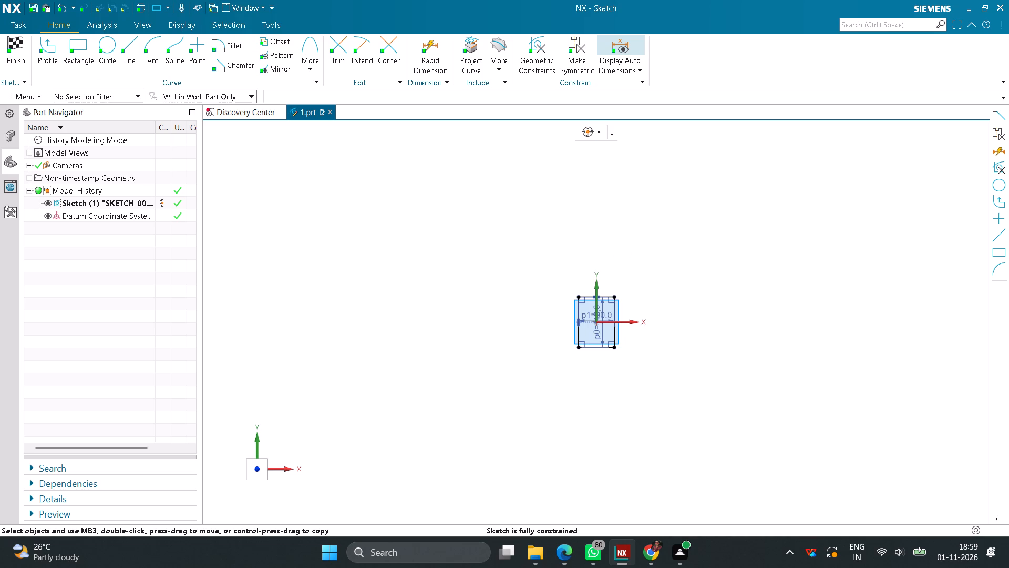
click(24, 42)
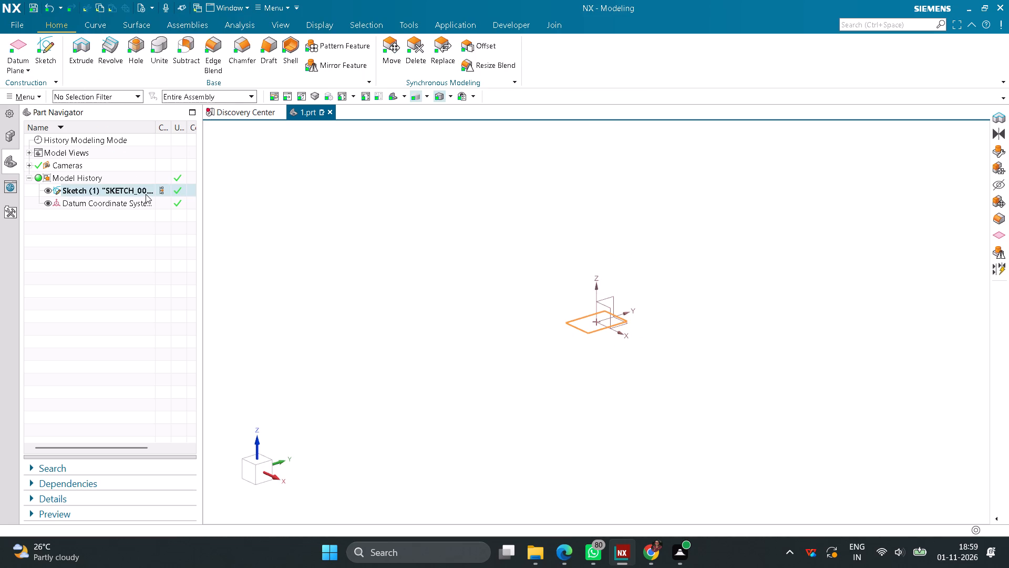
Extrude the rectangle sketch from 0 to 7.5 mm as a solid plate.
click(85, 57)
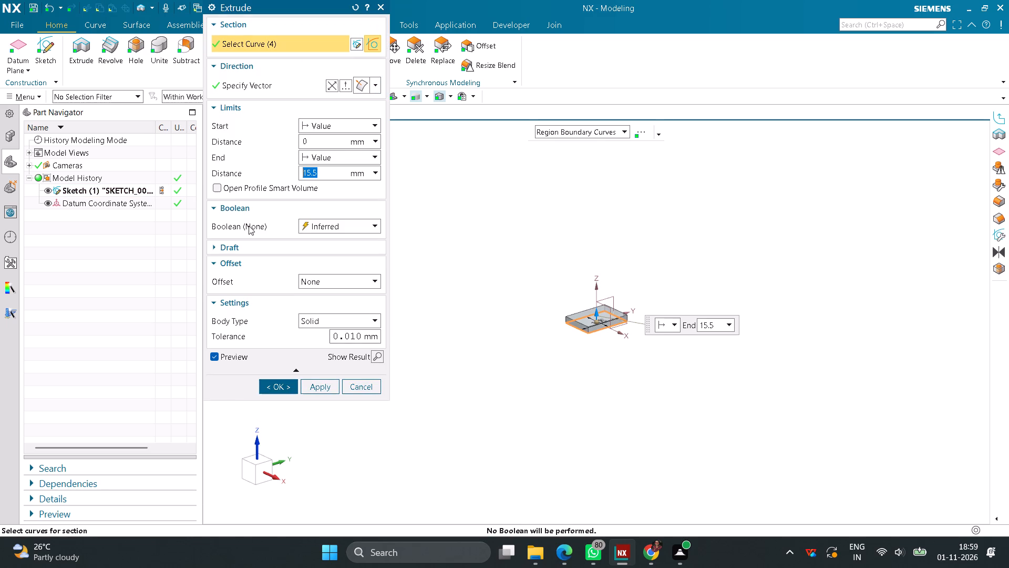
text(7.5)
key(Return)
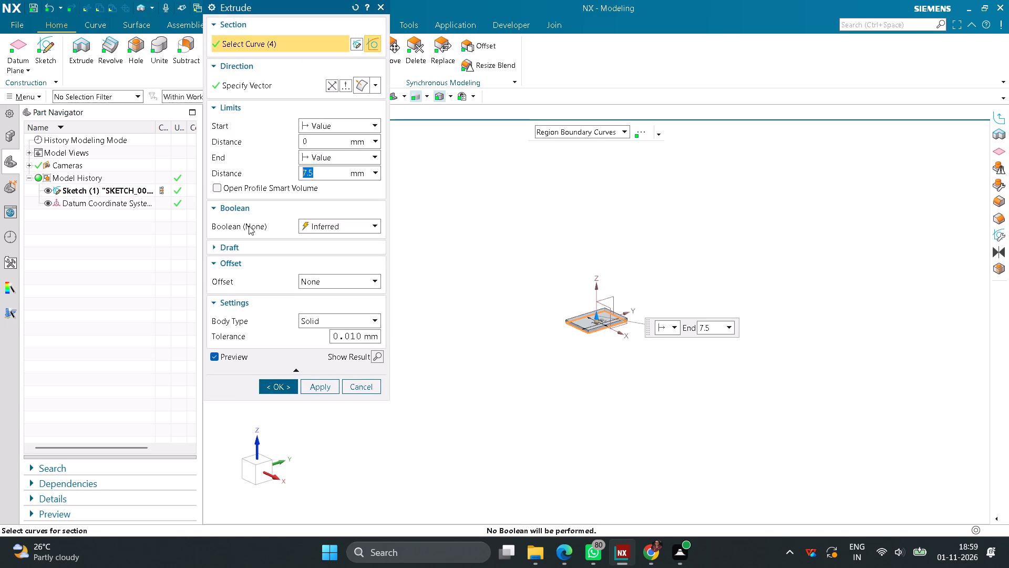
click(286, 393)
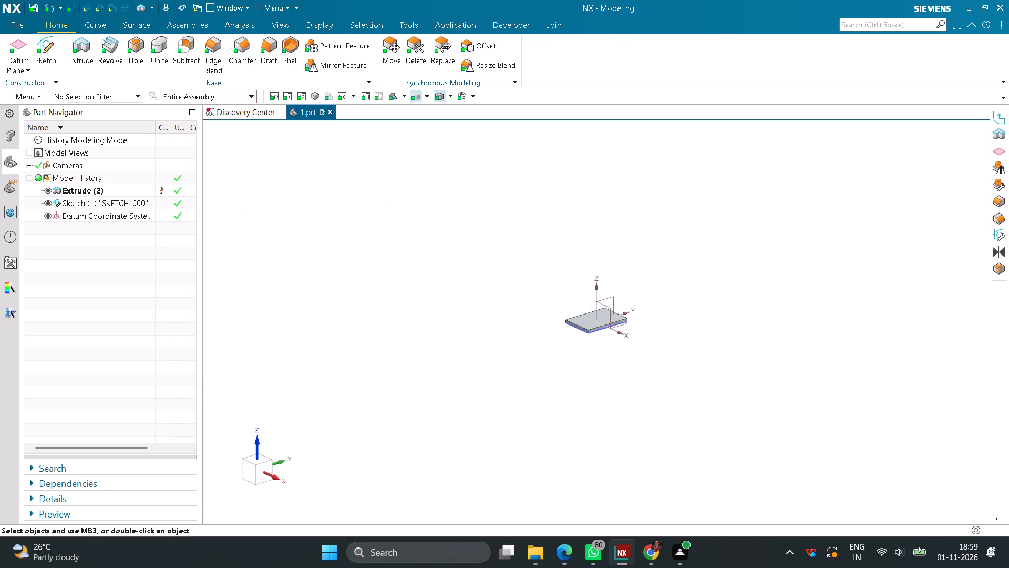
Blend the plate's vertical corner edge at the +X, -Y corner with a 15 mm radius.
scroll(620, 328, up, 5)
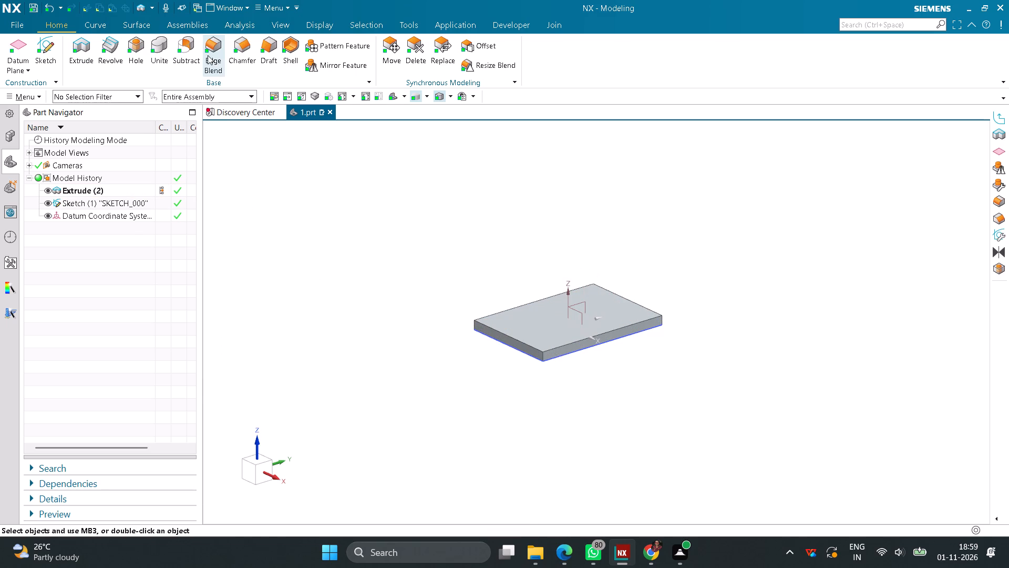
click(209, 48)
scroll(540, 386, up, 4)
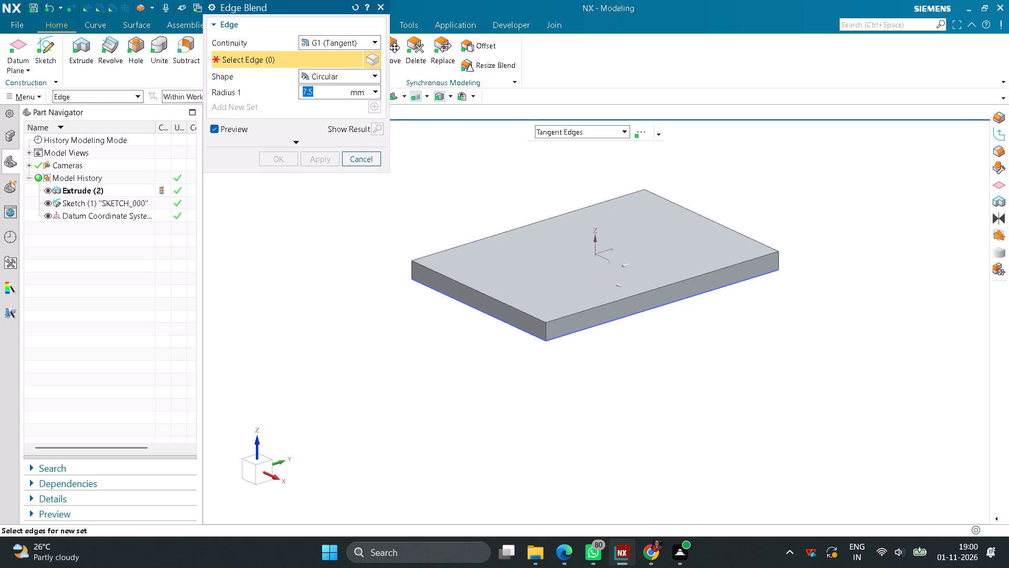
click(549, 318)
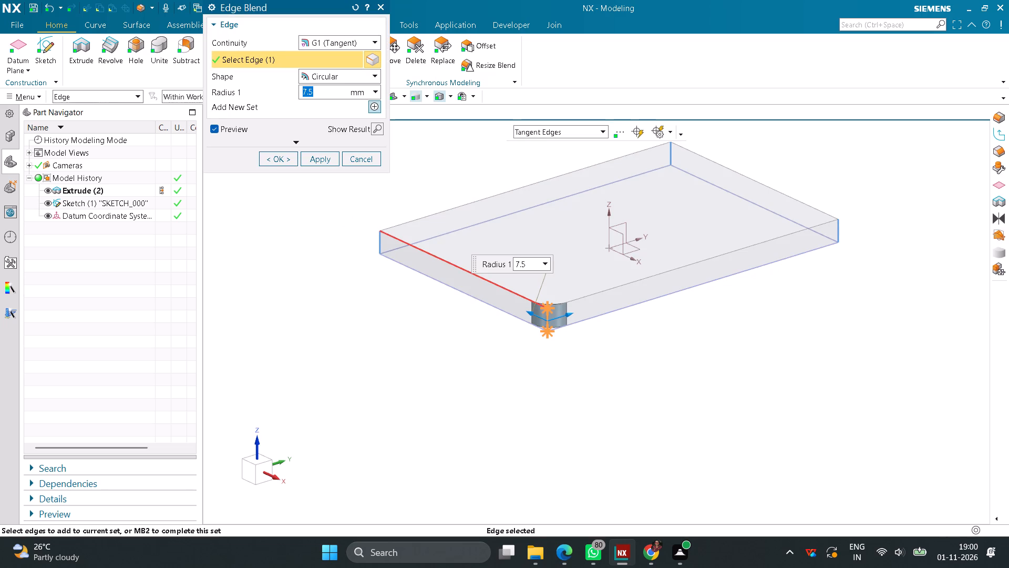
text(15)
key(Return)
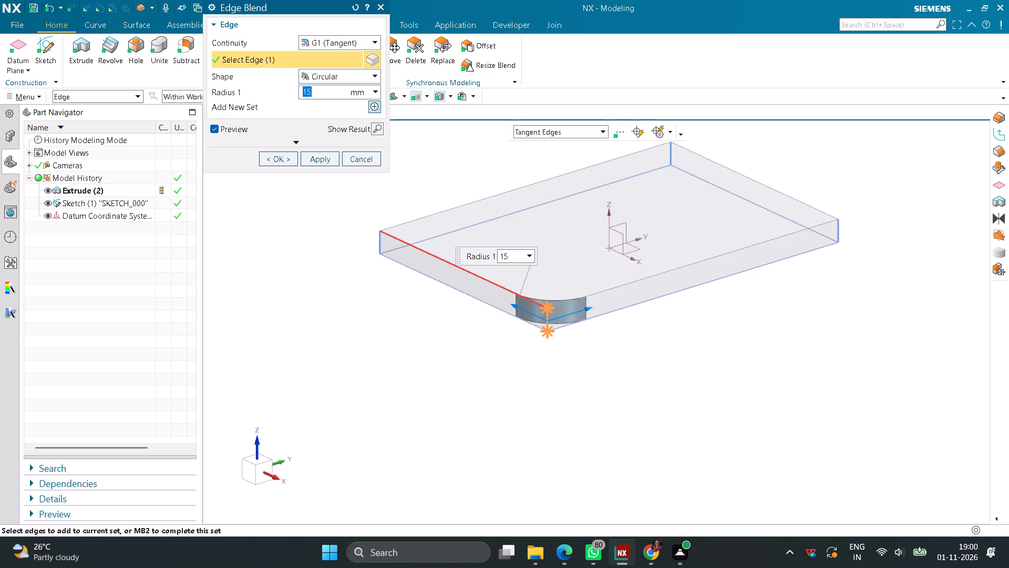
click(289, 156)
Blend the plate's vertical corner edge at the -X, -Y corner with a 15 mm radius.
middle_drag(341, 293, 370, 301)
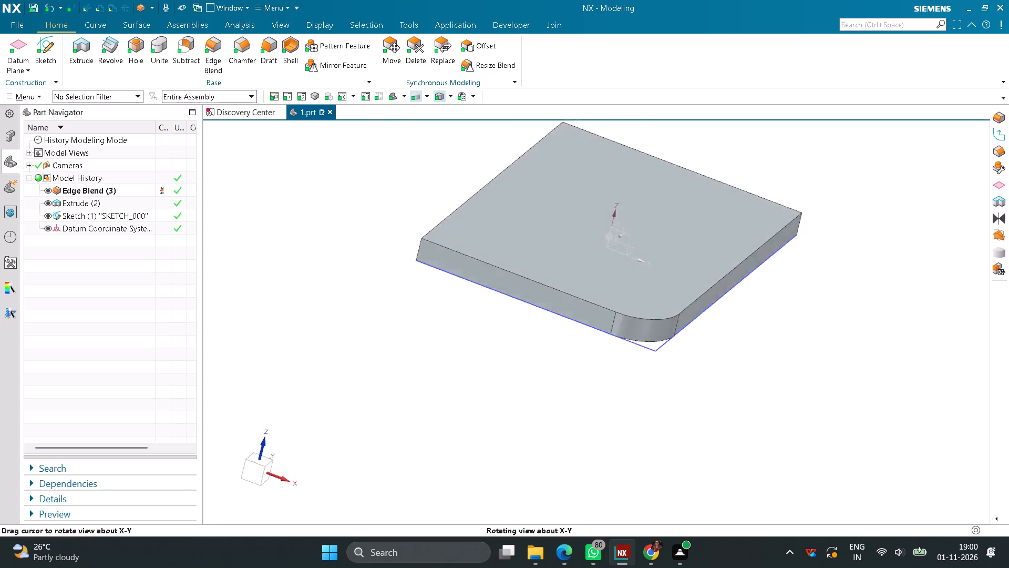
middle_drag(370, 301, 384, 316)
click(223, 50)
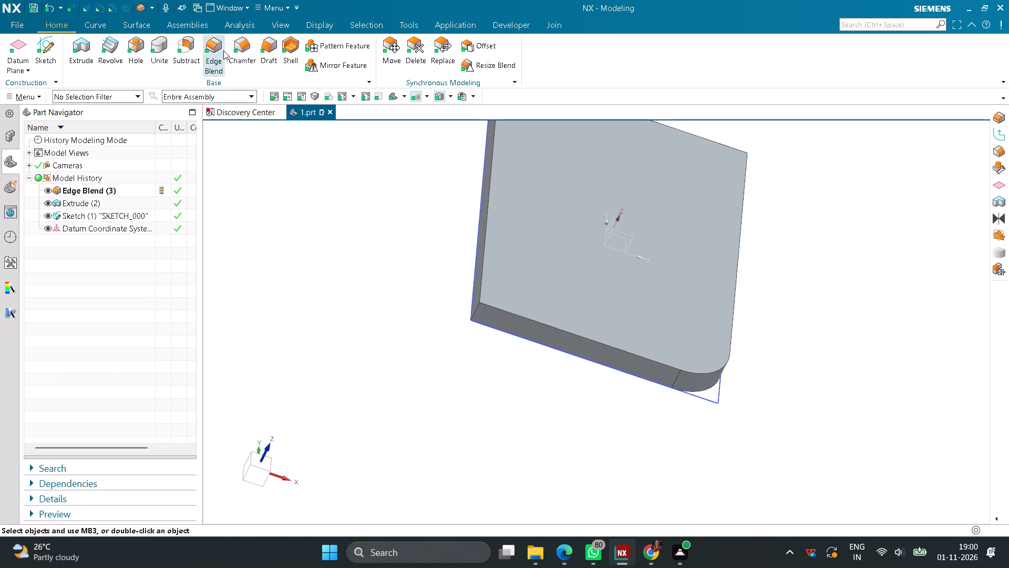
click(471, 318)
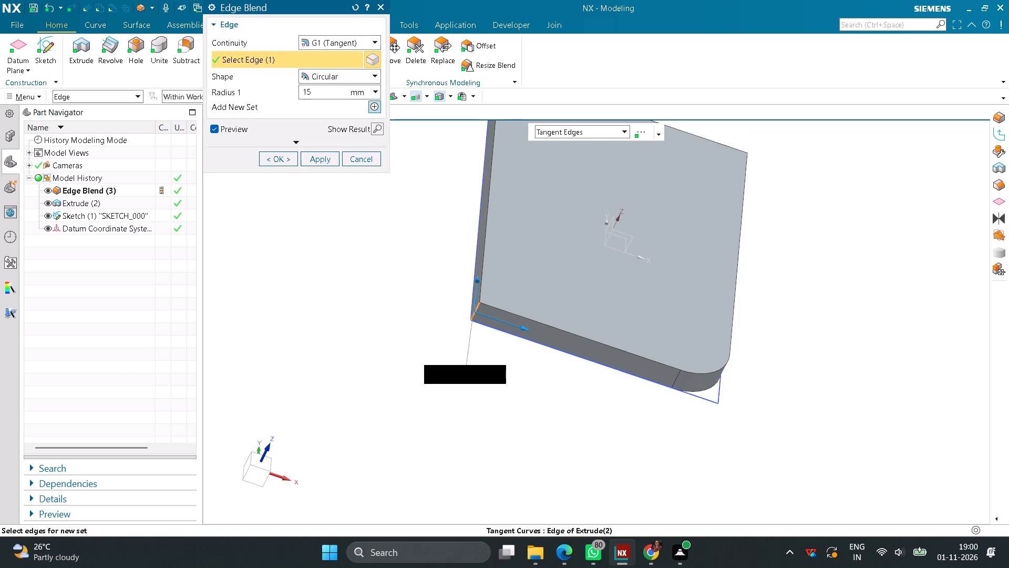
click(282, 162)
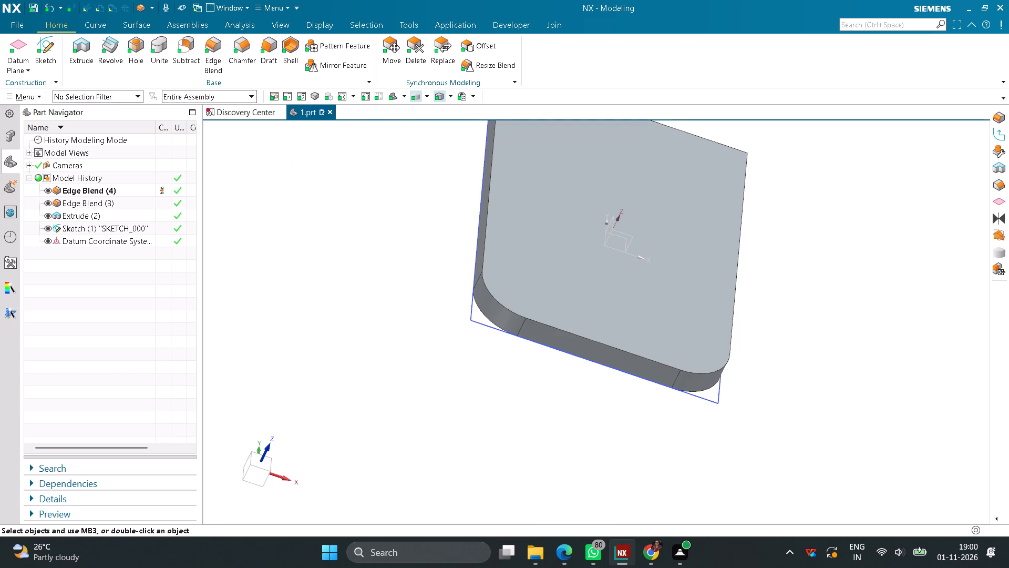
Blend the plate's vertical corner edge at the +X, +Y corner with a 15 mm radius.
middle_drag(783, 415, 674, 419)
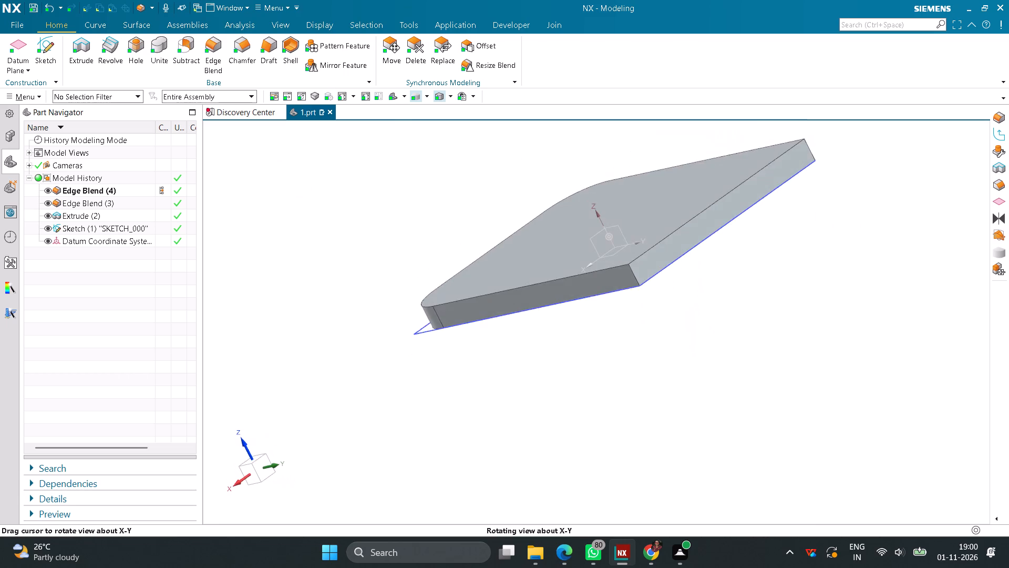
middle_drag(674, 419, 675, 423)
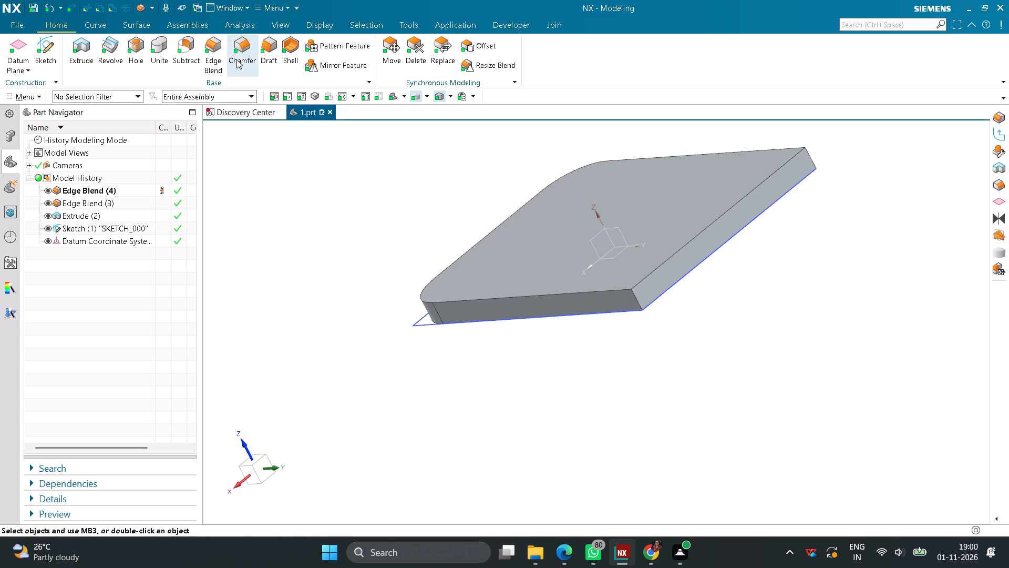
click(218, 53)
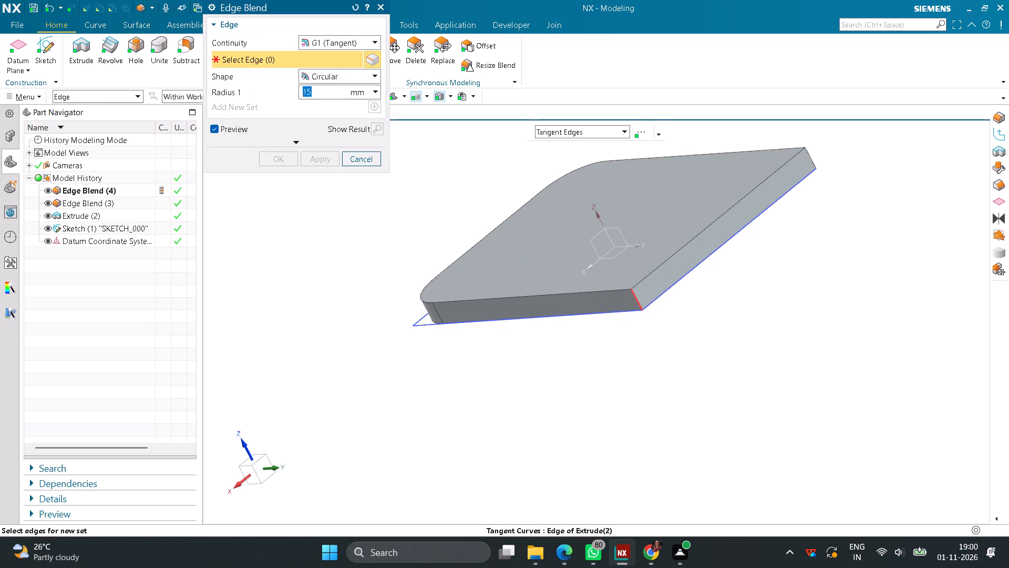
click(637, 302)
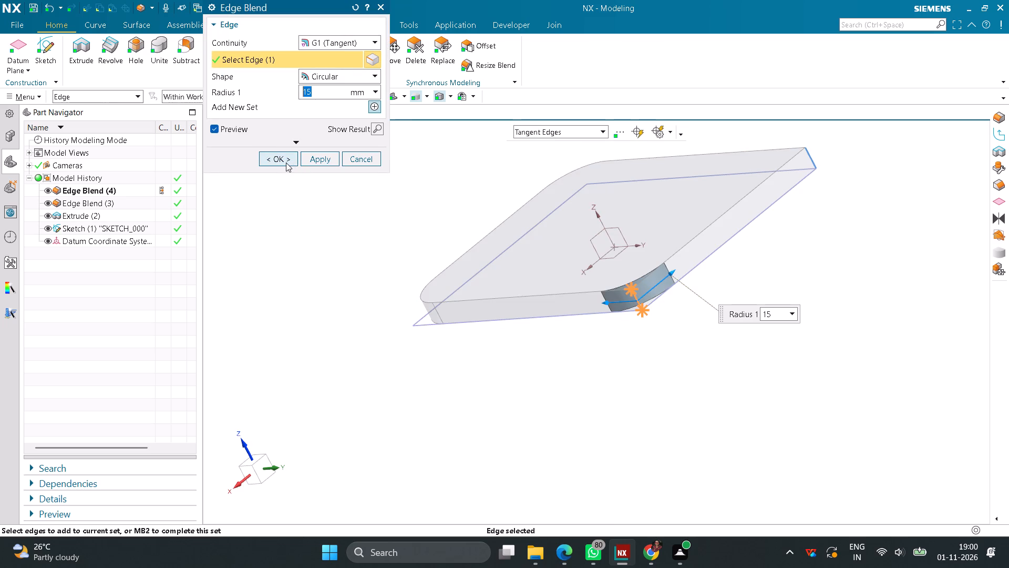
click(286, 163)
Blend the plate's remaining vertical corner edge at the -X, +Y corner with a 15 mm radius.
click(215, 55)
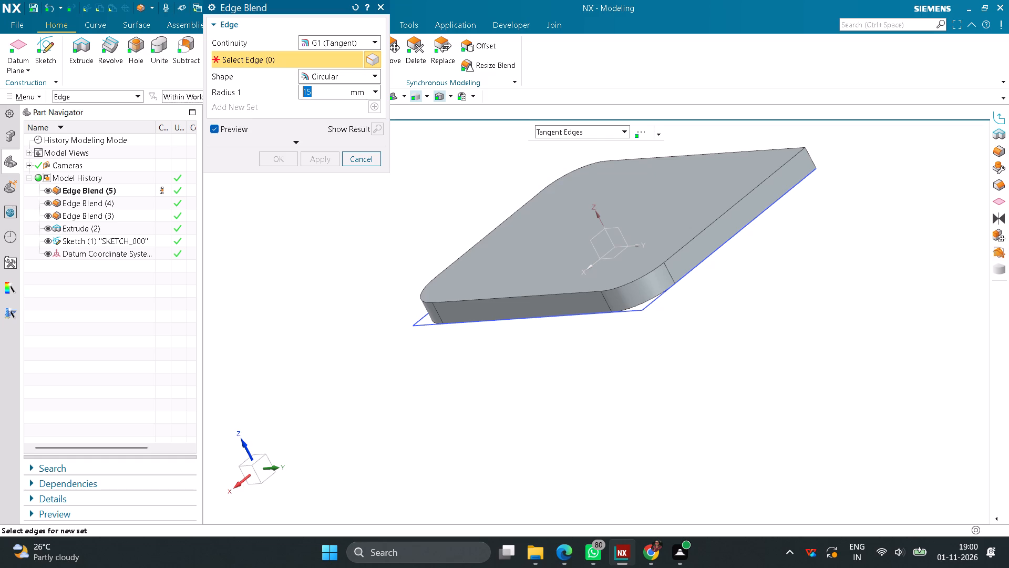
click(625, 131)
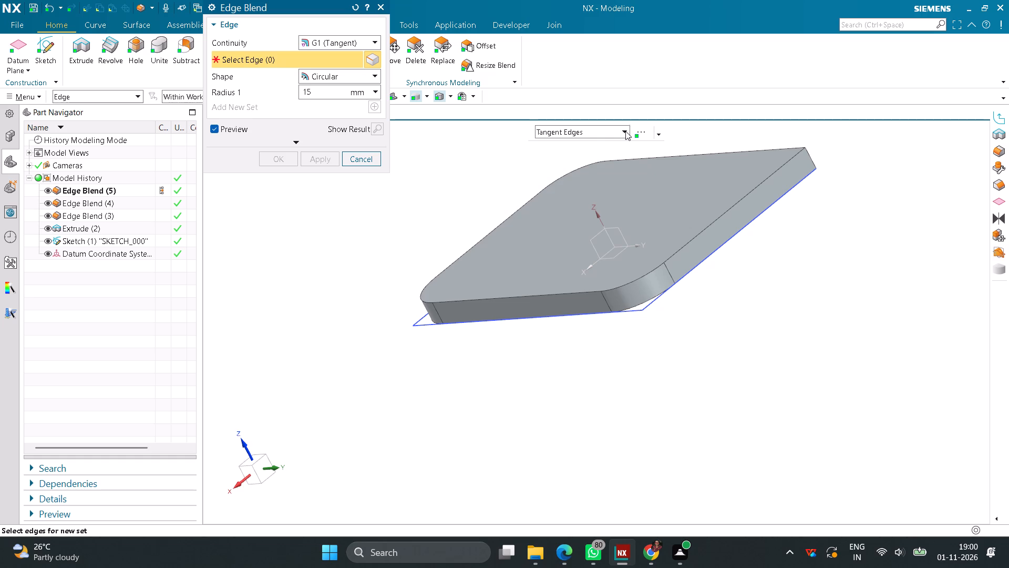
click(625, 131)
middle_drag(809, 271, 752, 282)
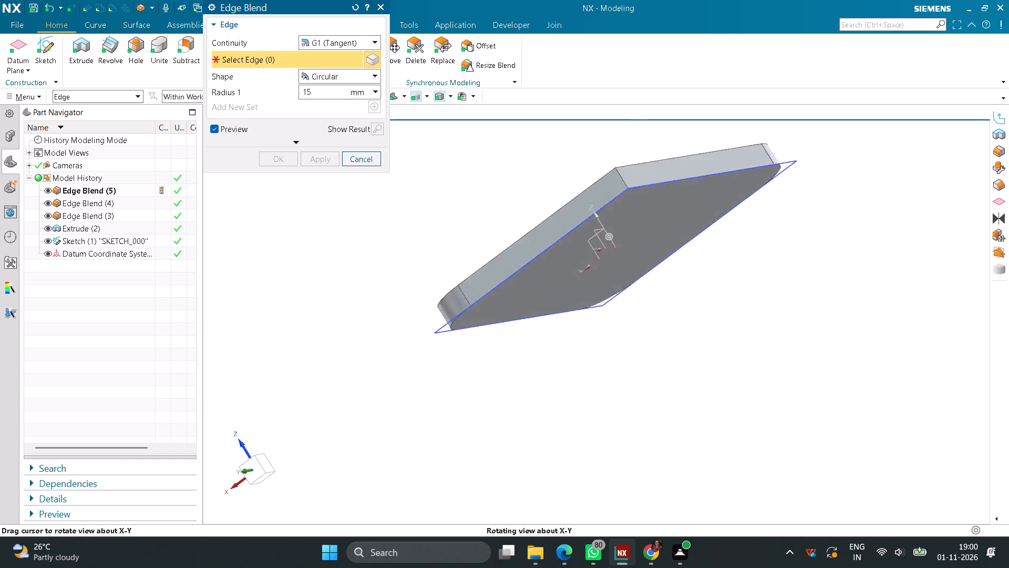
middle_drag(752, 282, 748, 306)
click(599, 317)
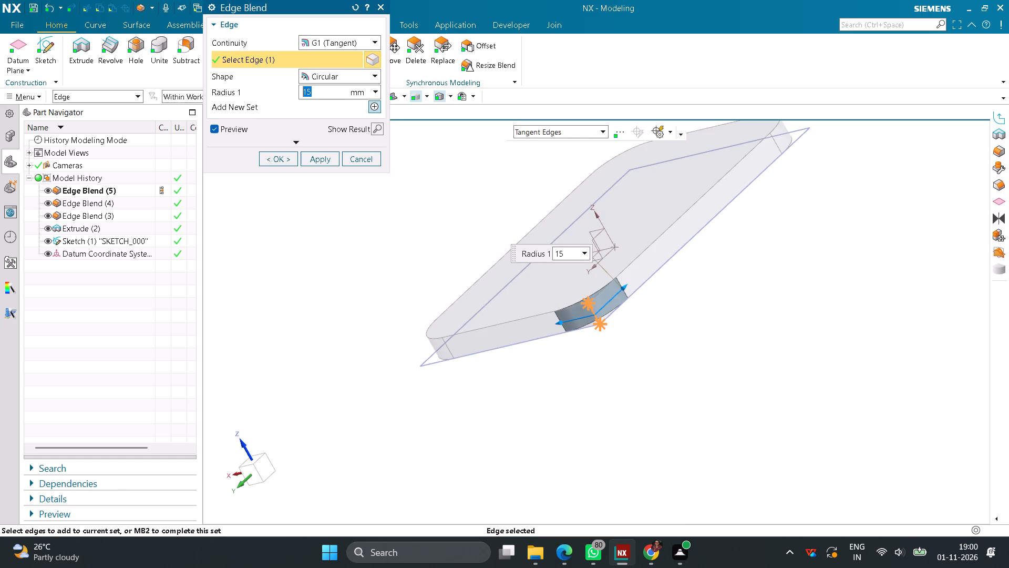
click(276, 160)
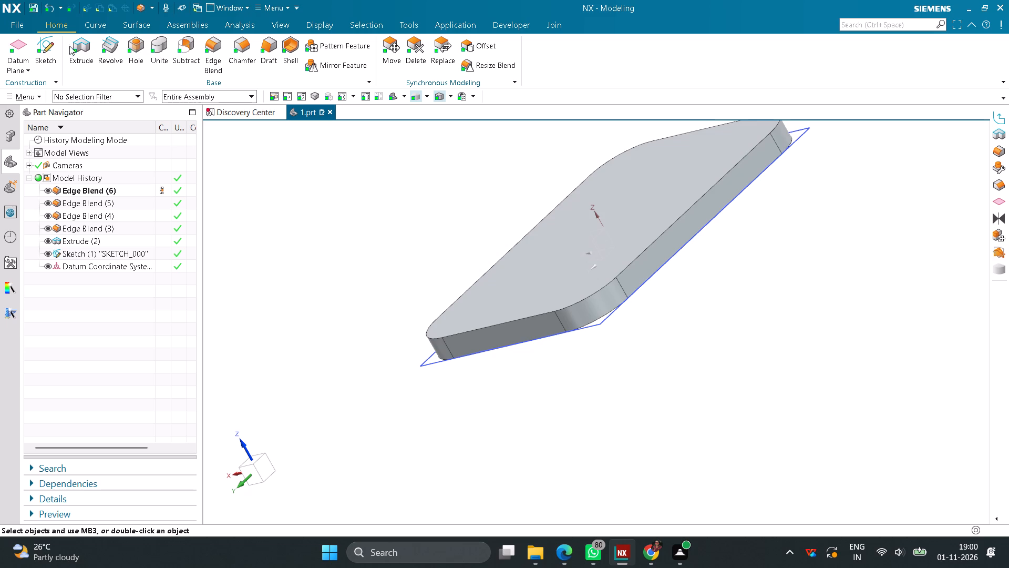
On the plate's top face, sketch a 10 mm diameter circle just beyond the +Y edge near the +X corner.
click(54, 52)
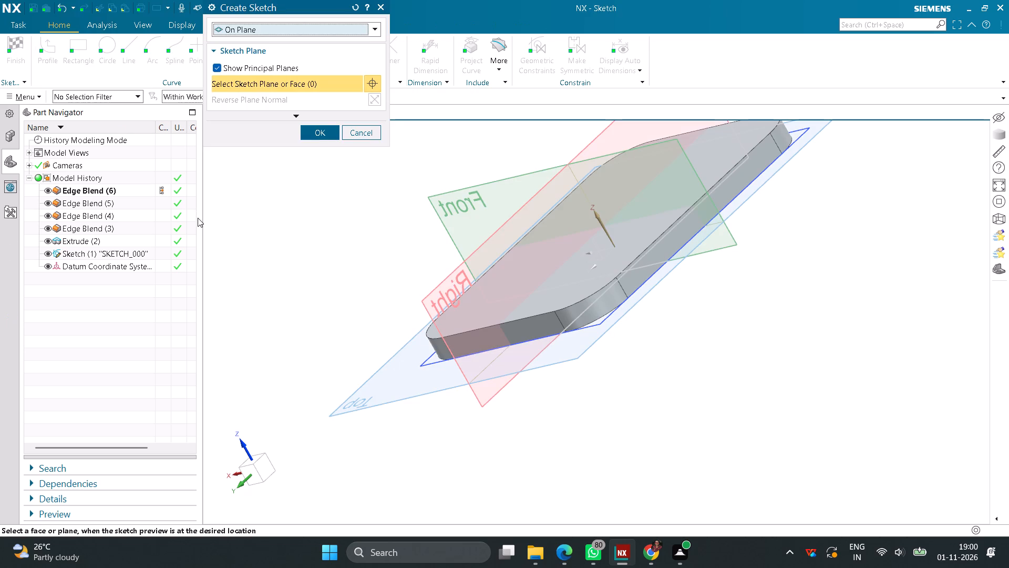
click(538, 309)
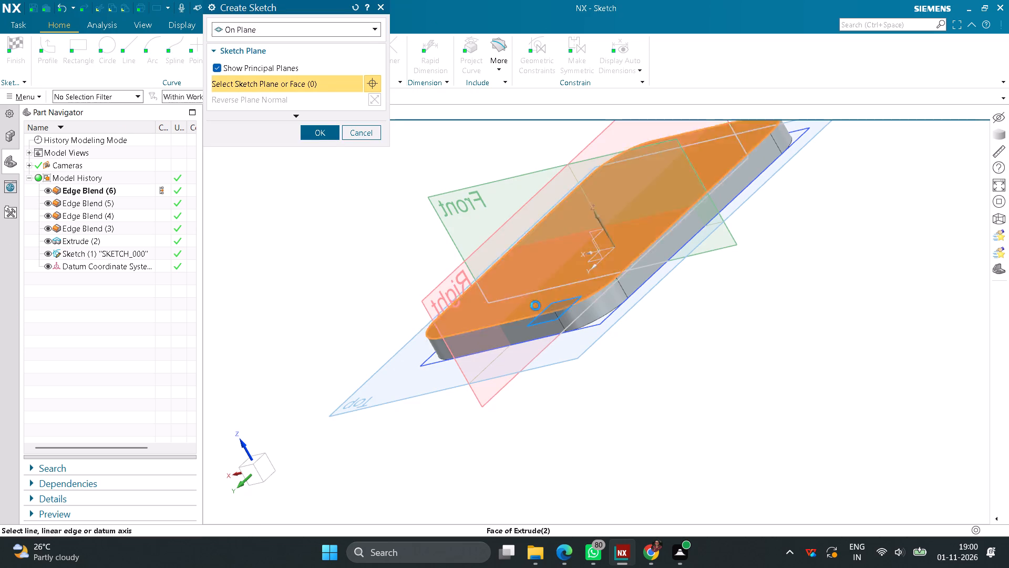
click(322, 138)
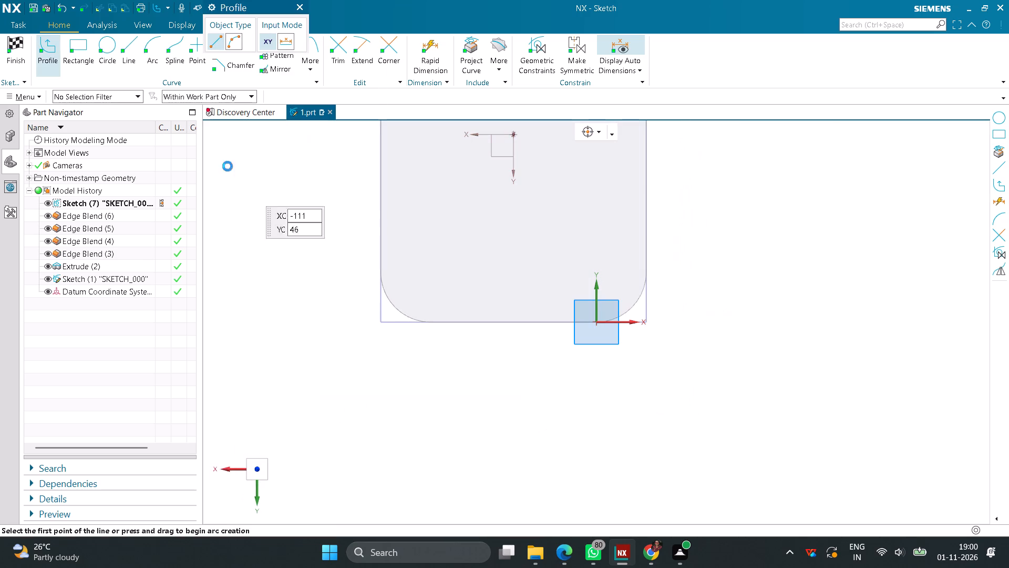
click(108, 52)
click(398, 390)
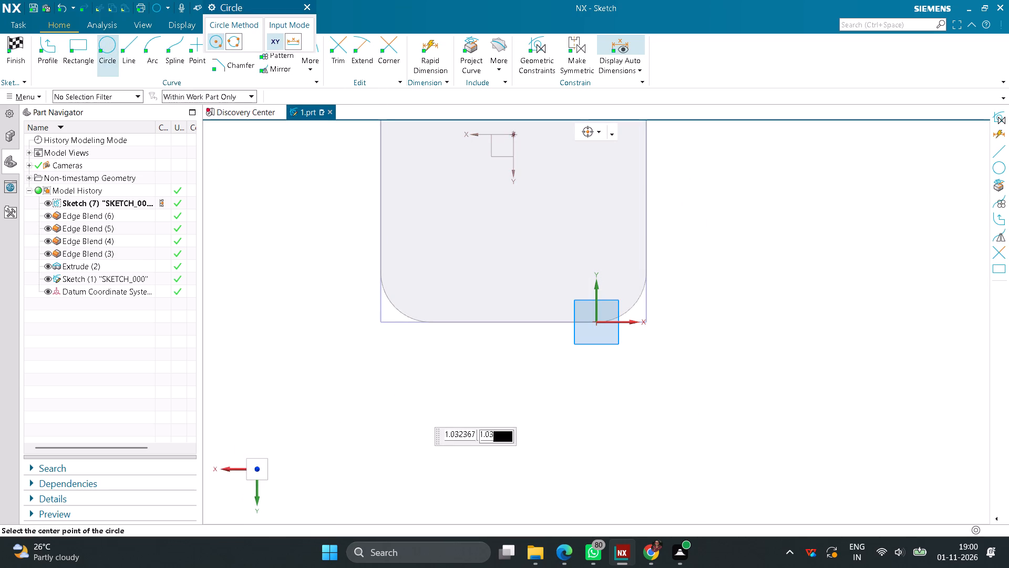
text(10)
key(Return)
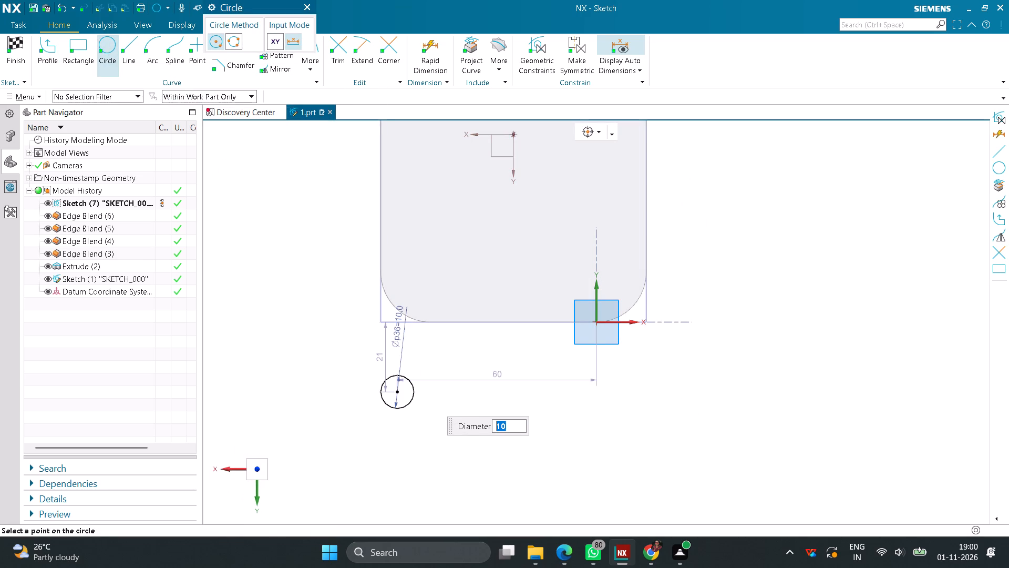
Make the 10 mm circle concentric with the rounded edge of the plate's +X, +Y corner.
click(532, 56)
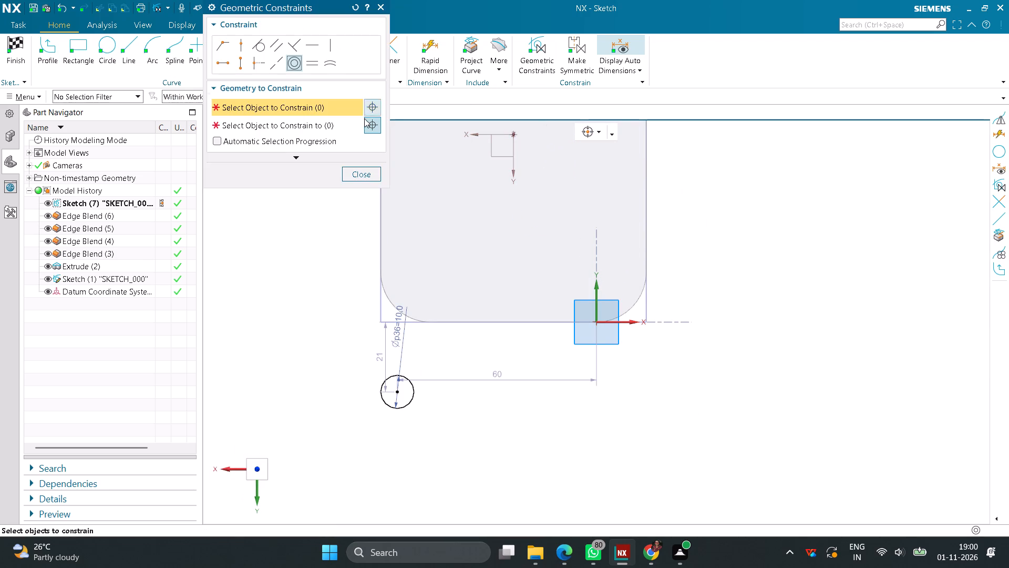
click(407, 380)
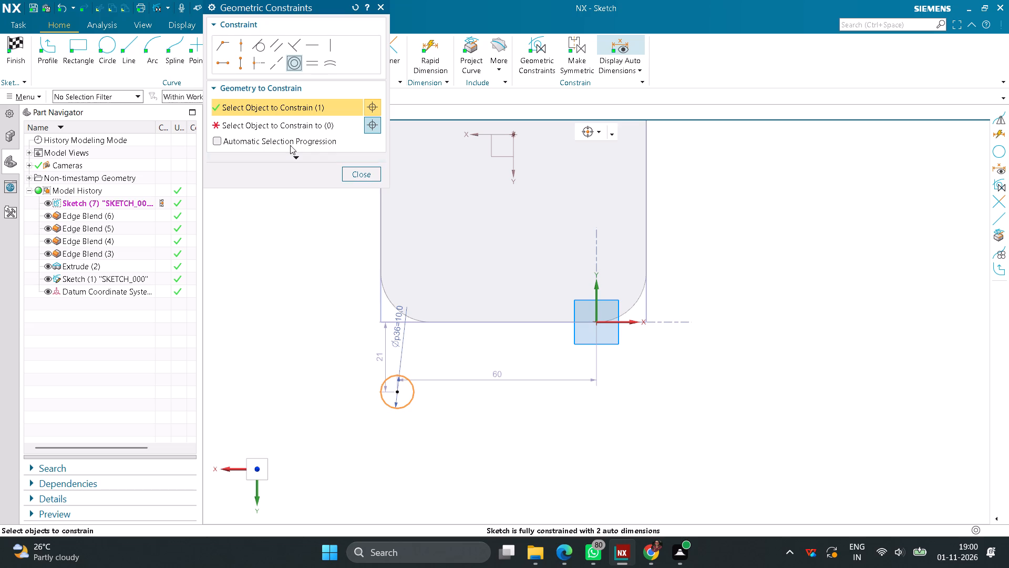
click(284, 129)
click(385, 298)
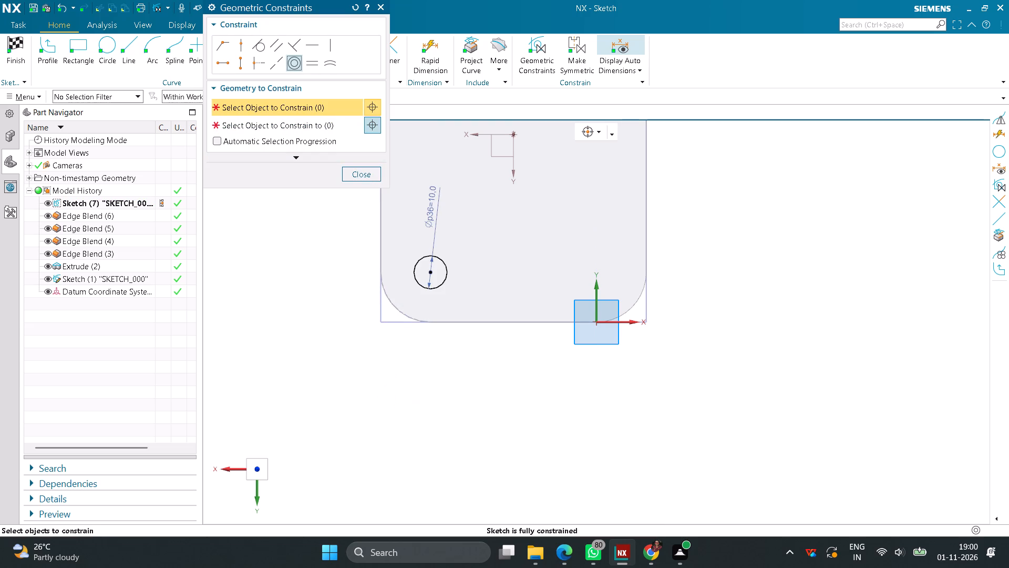
click(363, 177)
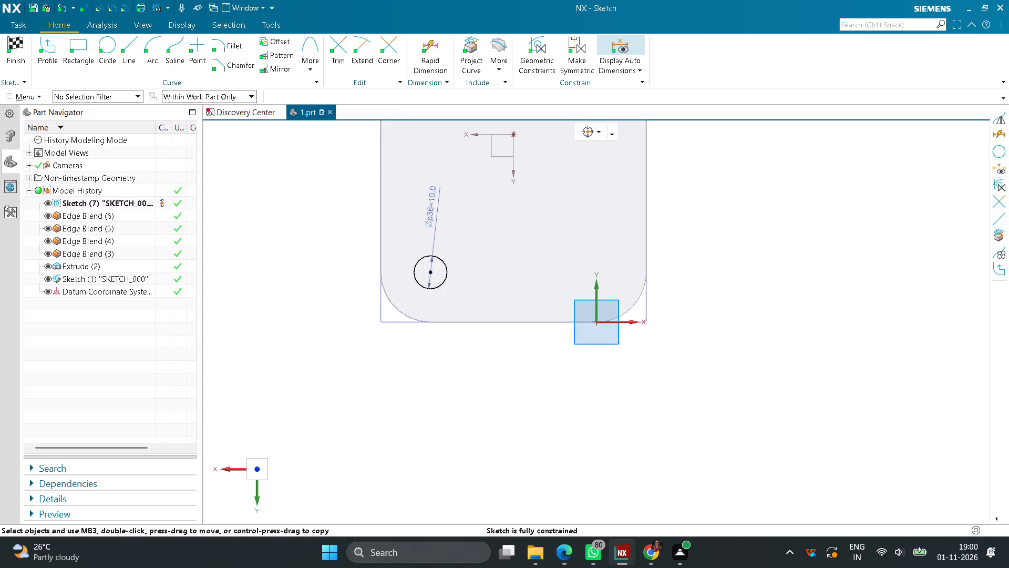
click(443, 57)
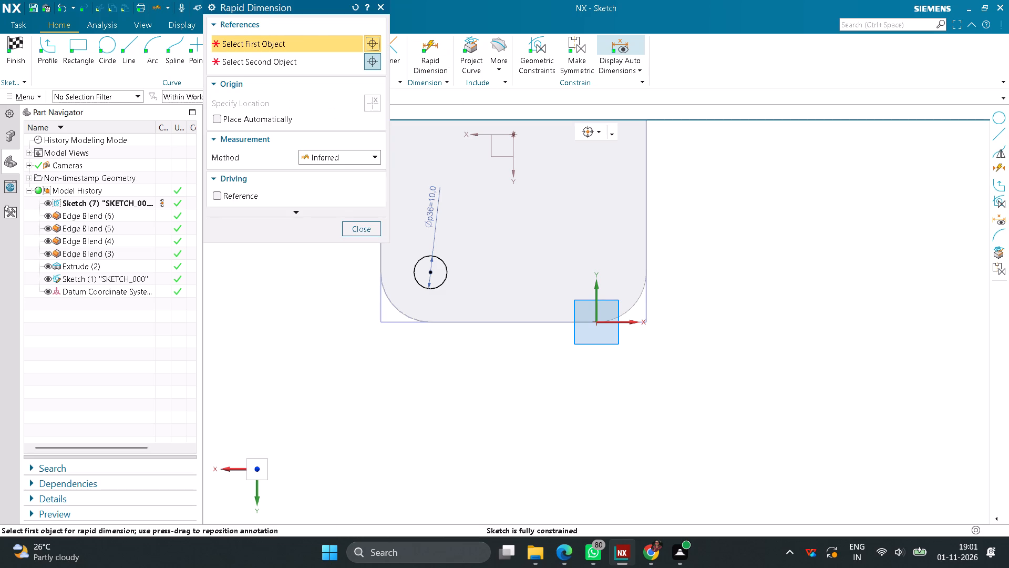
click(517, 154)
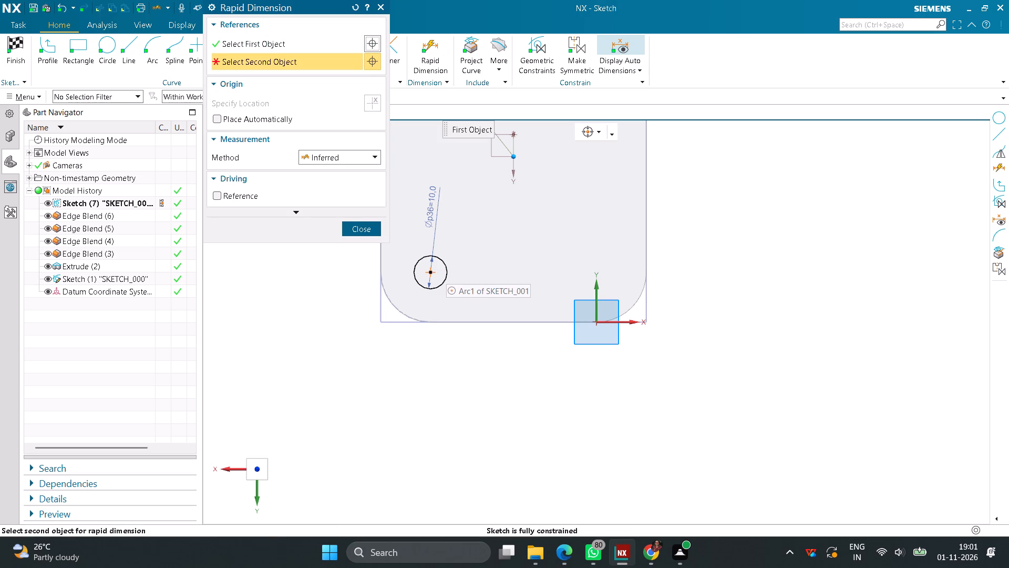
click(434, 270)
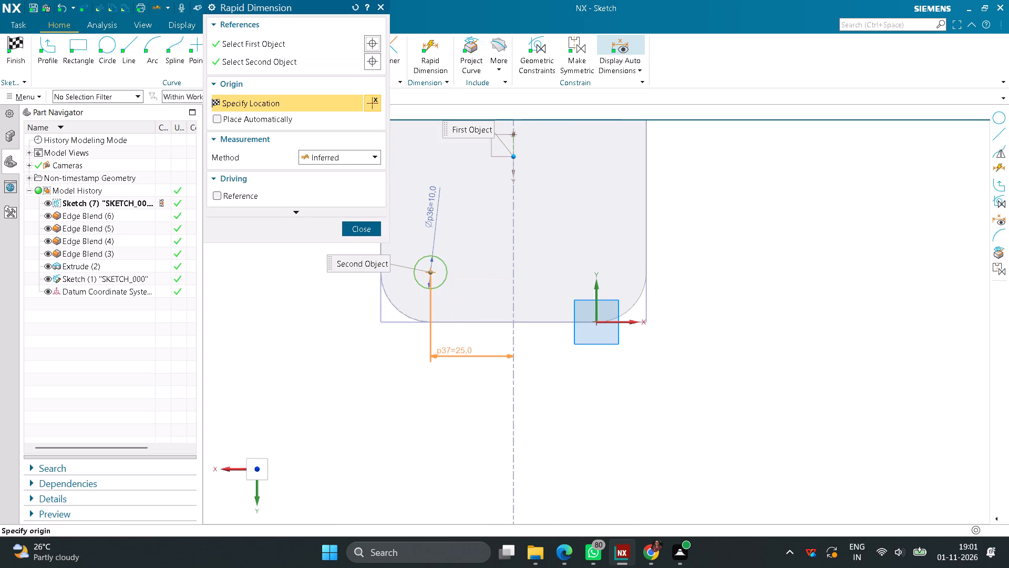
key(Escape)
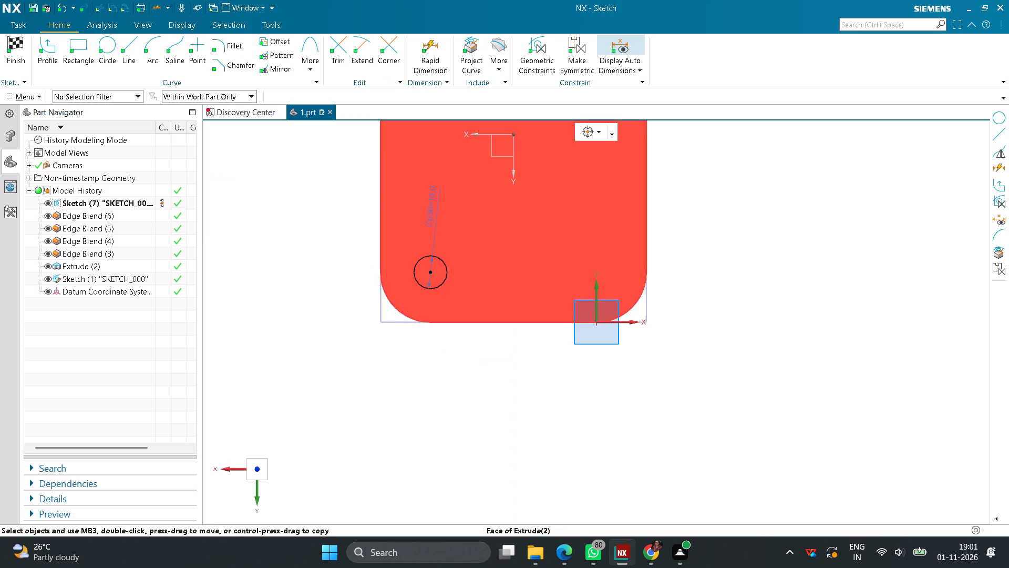
Finish the sketch and extrude its circle 7.5 mm in the reversed direction, cutting a hole through the plate.
click(12, 45)
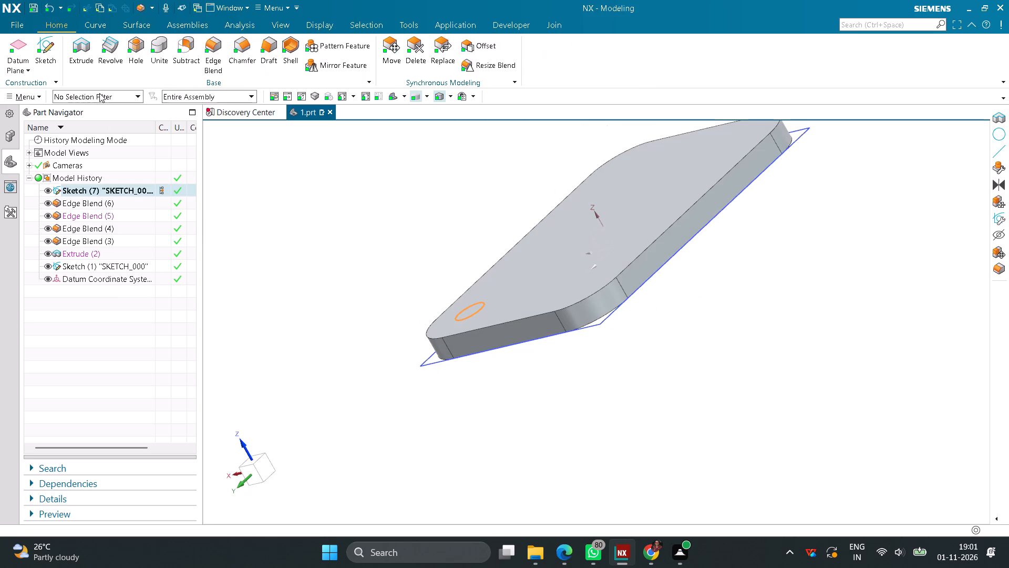
click(84, 53)
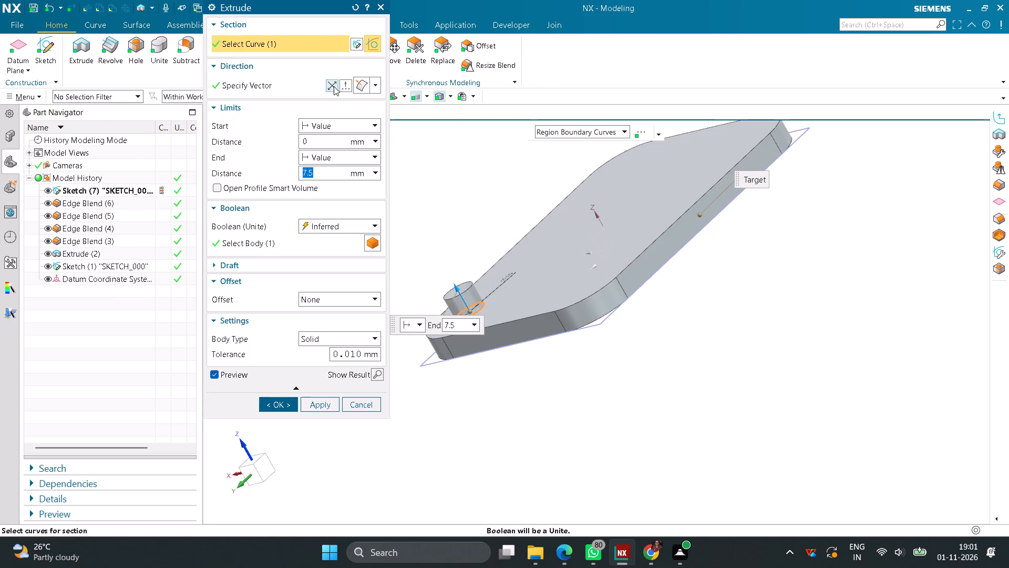
click(333, 86)
click(282, 401)
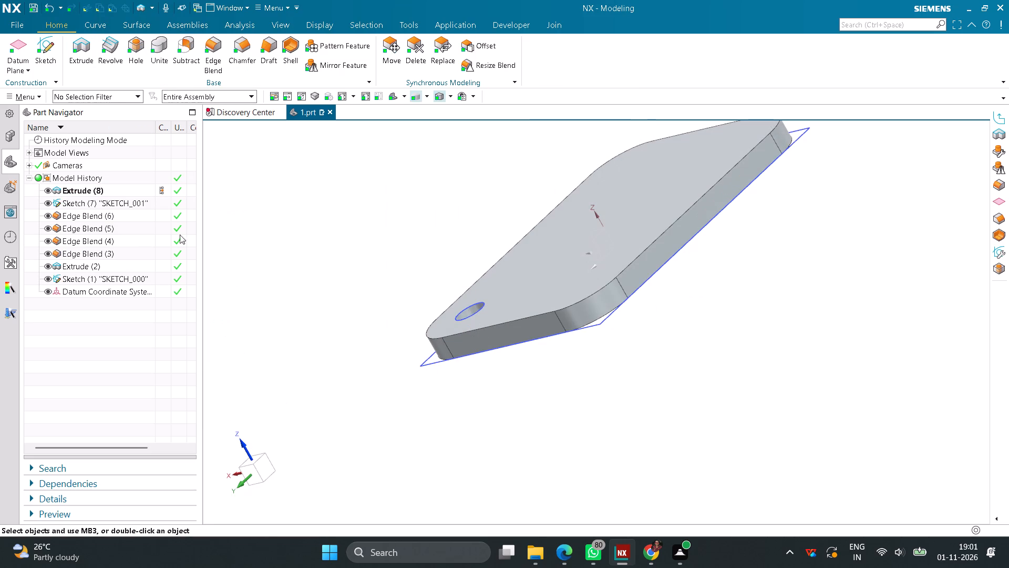
On the plate's top face, sketch a 10 mm diameter circle outside the plate near the -X, +Y corner.
click(53, 46)
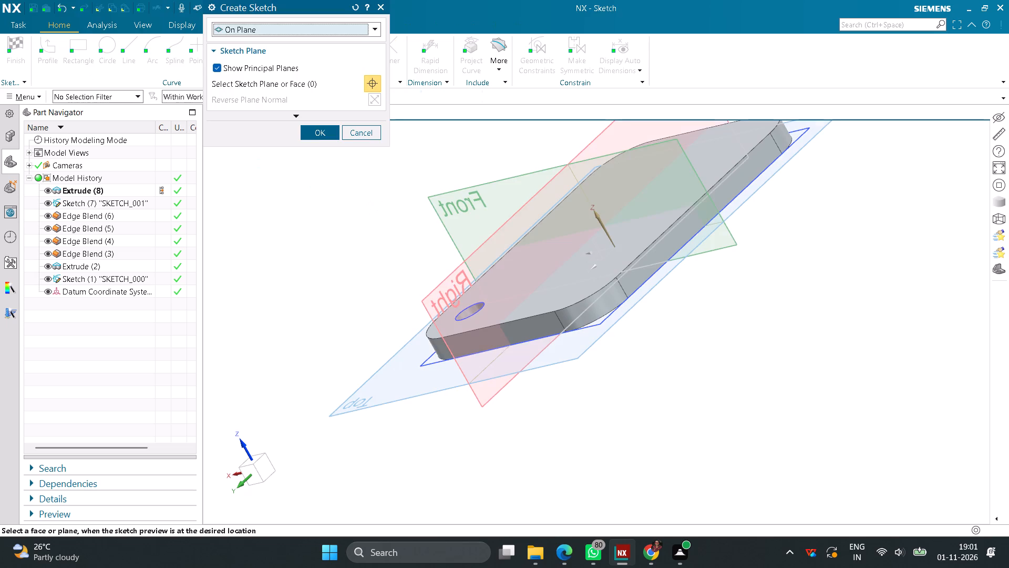
click(555, 300)
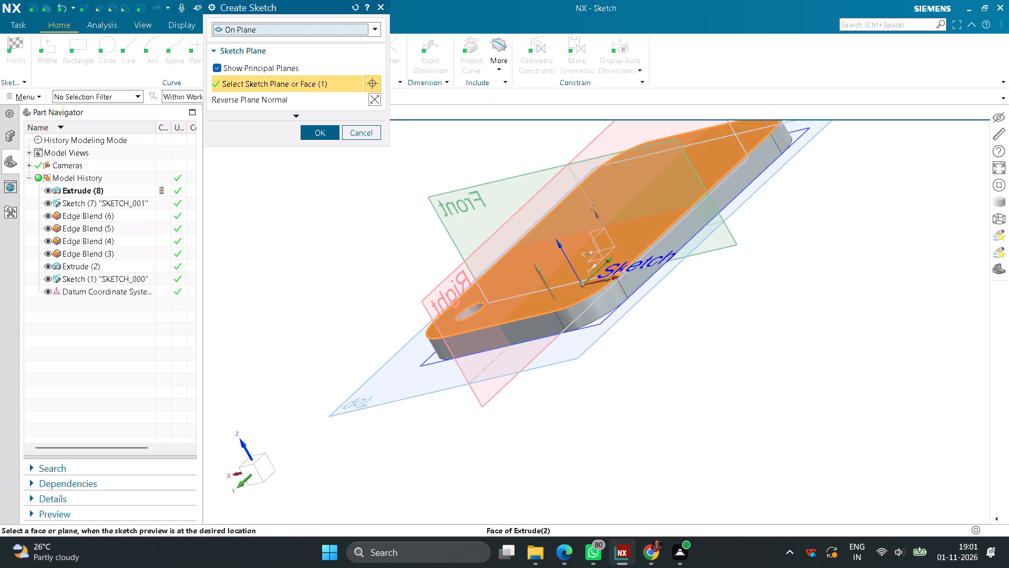
click(327, 136)
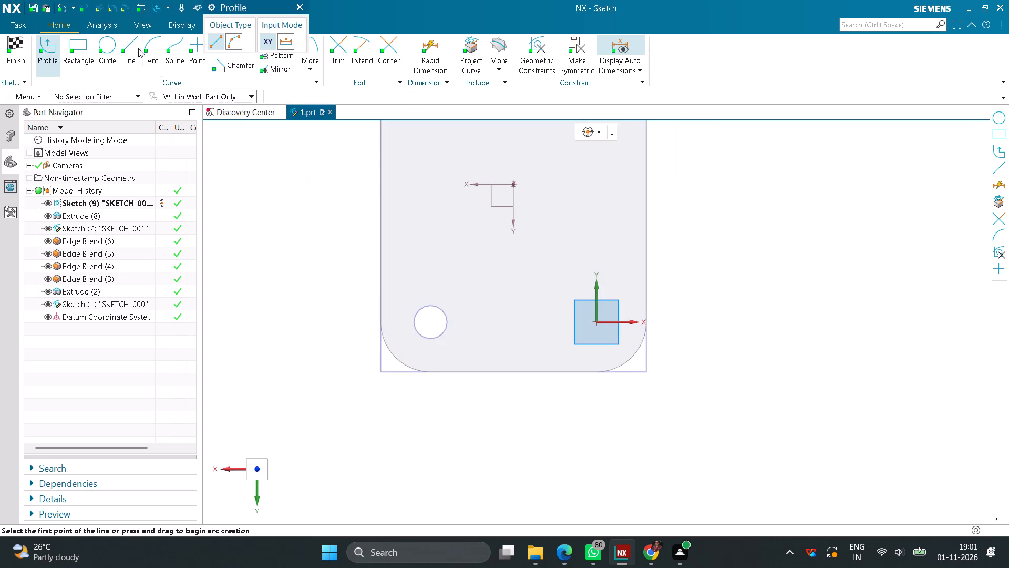
click(113, 44)
click(714, 397)
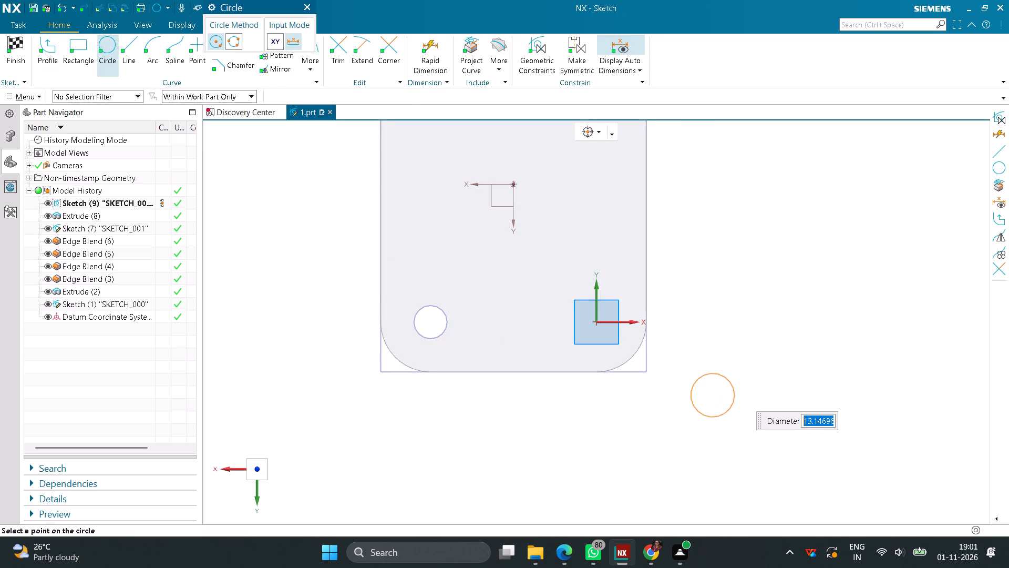
text(10)
key(Return)
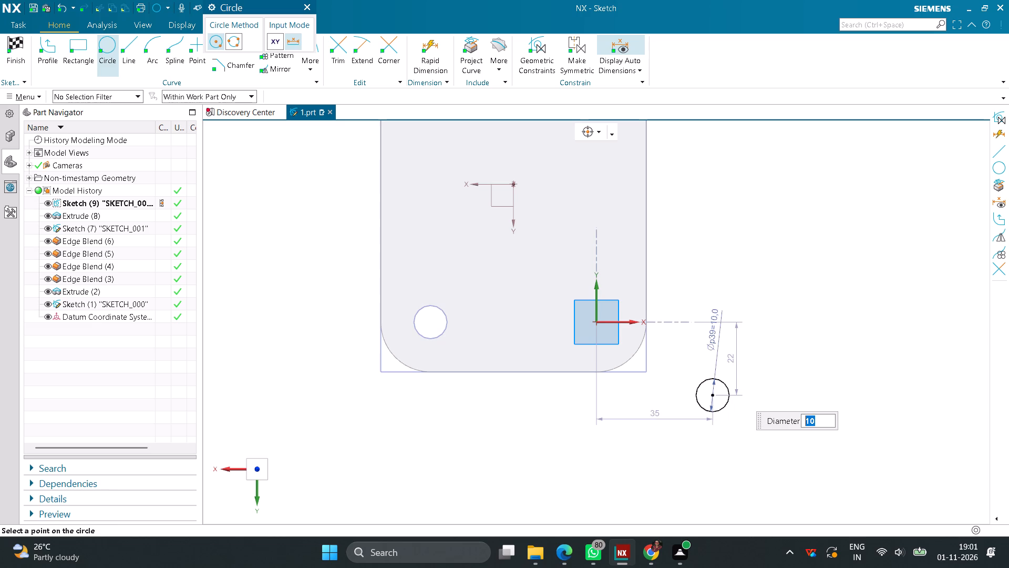
Make the new 10 mm circle concentric with the rounded edge of the plate's -X, +Y corner and finish the sketch.
click(522, 63)
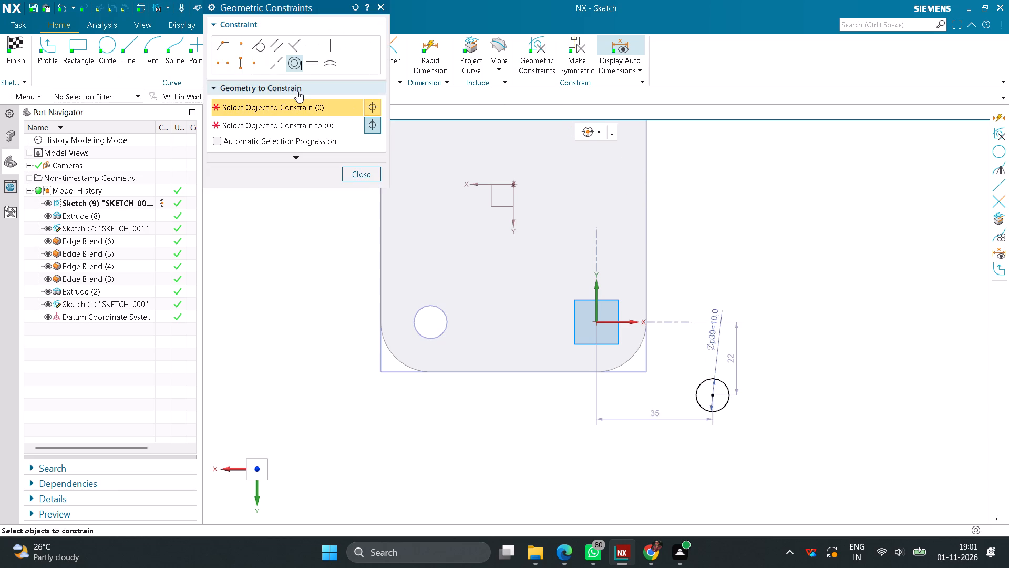
click(692, 392)
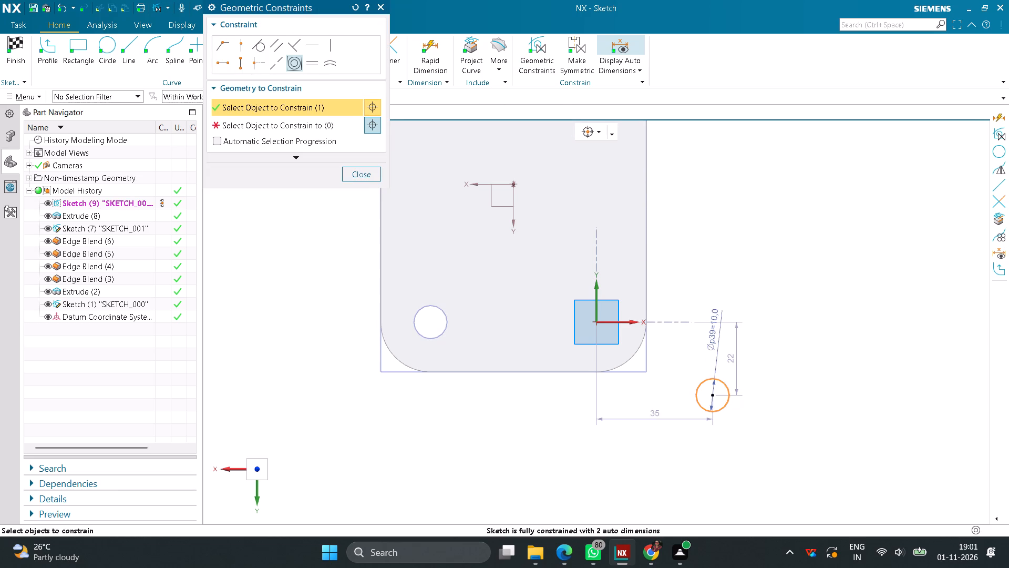
click(301, 131)
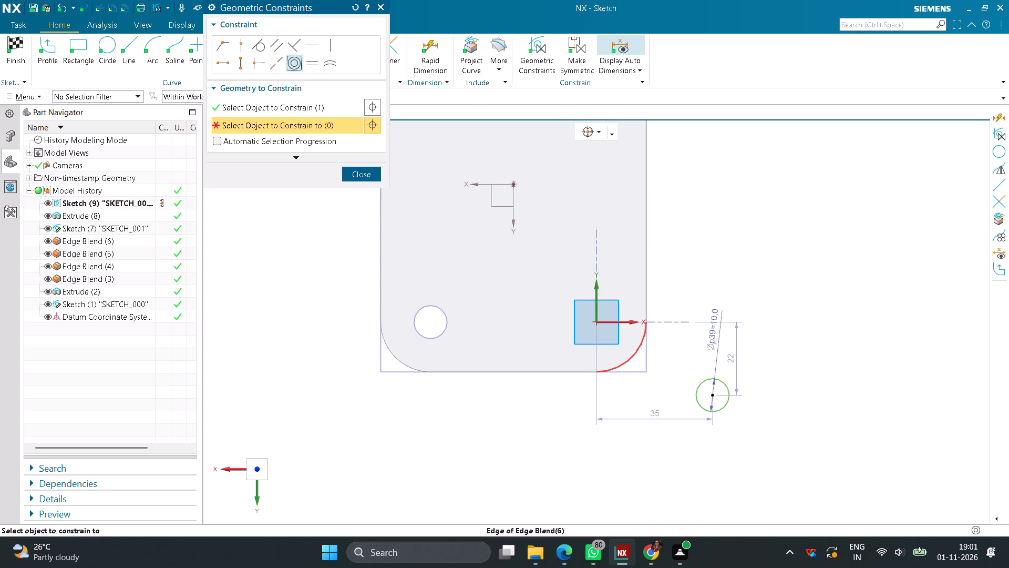
click(633, 363)
click(356, 178)
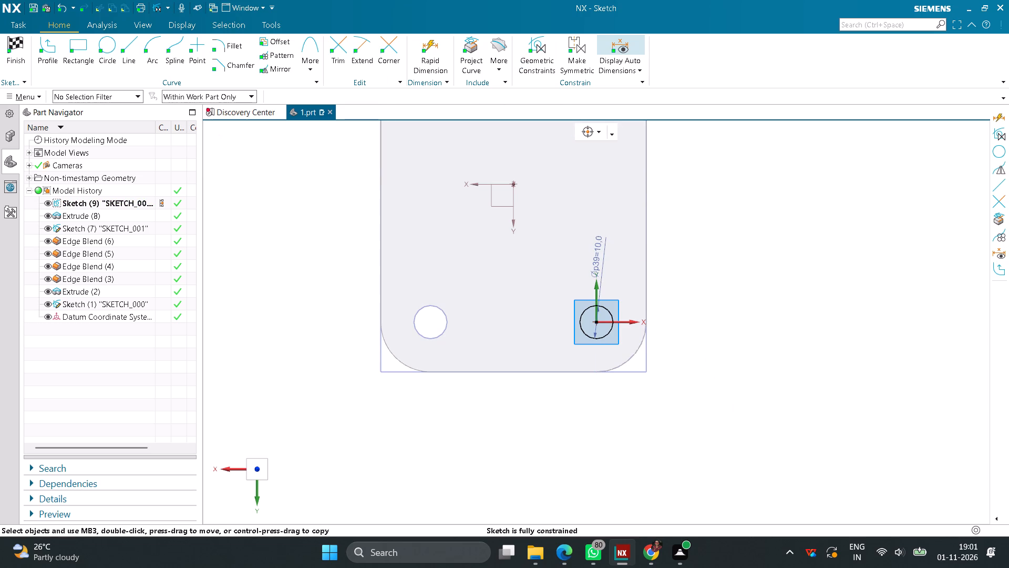
click(16, 42)
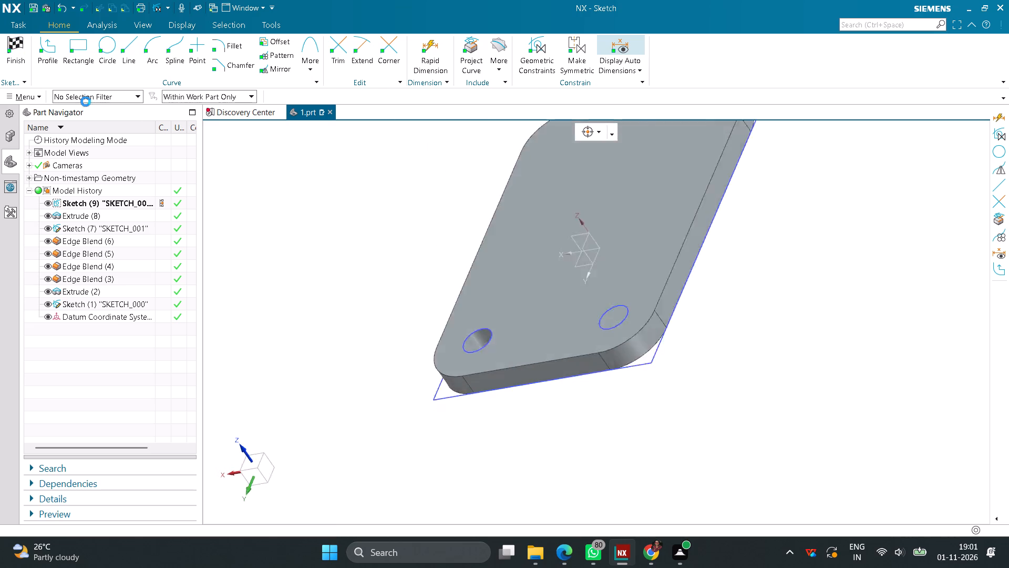
Extrude the second circle 7.5 mm in the reversed direction, cutting a hole through the plate.
click(81, 55)
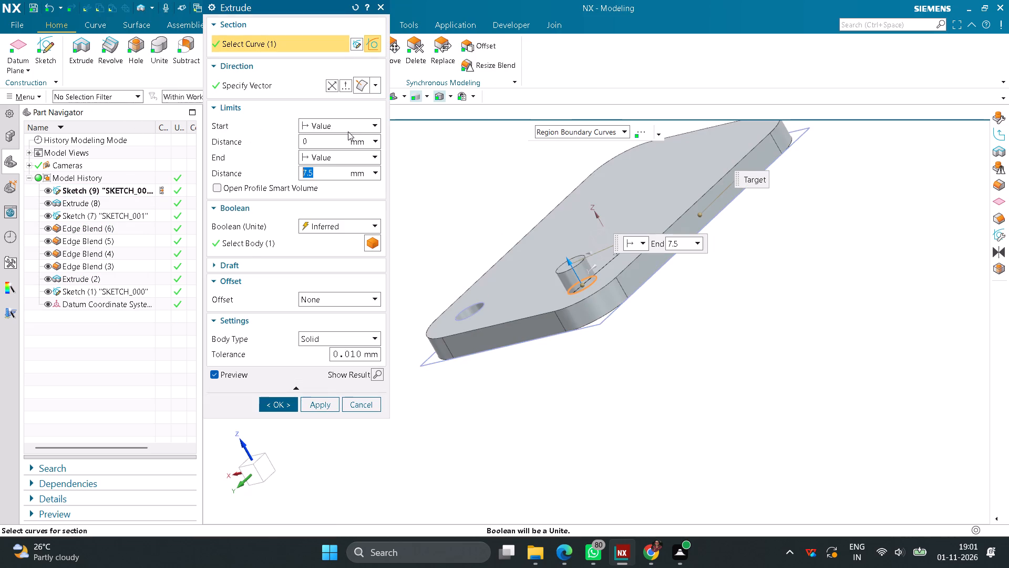
click(331, 89)
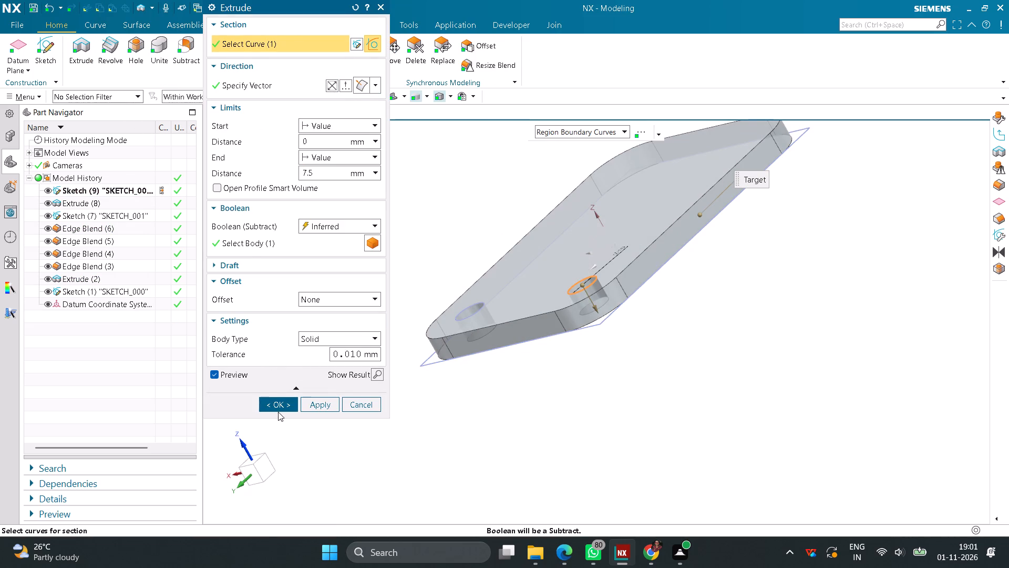
click(279, 408)
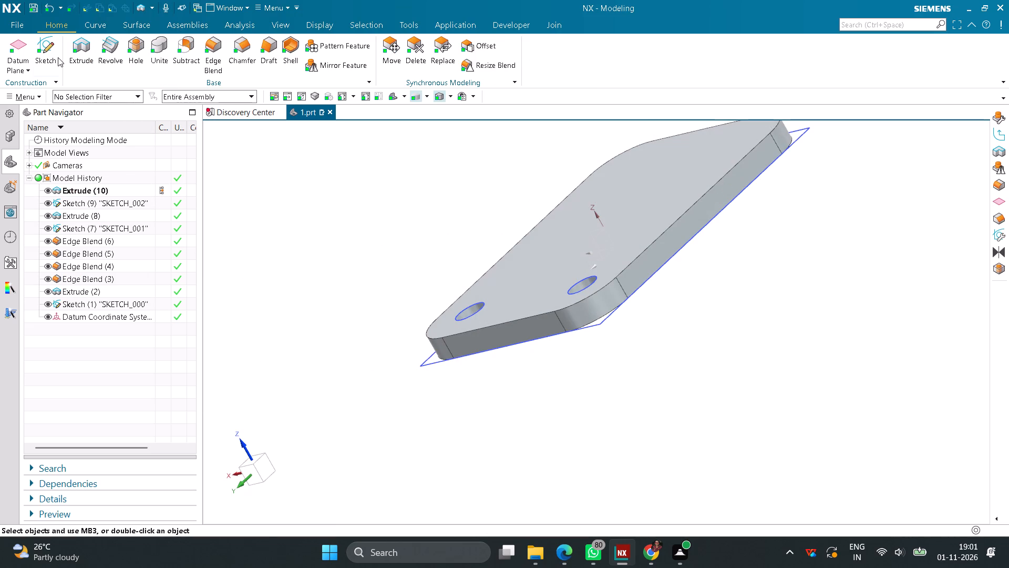
On the plate's top face, sketch a 10 mm diameter circle outside the plate near the -X, -Y corner.
click(54, 53)
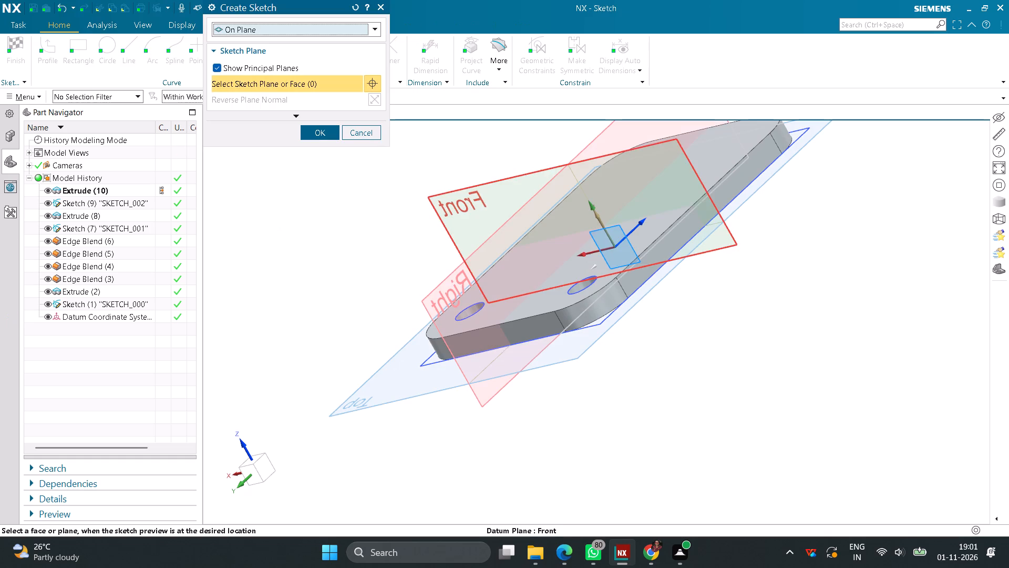
click(540, 277)
click(316, 131)
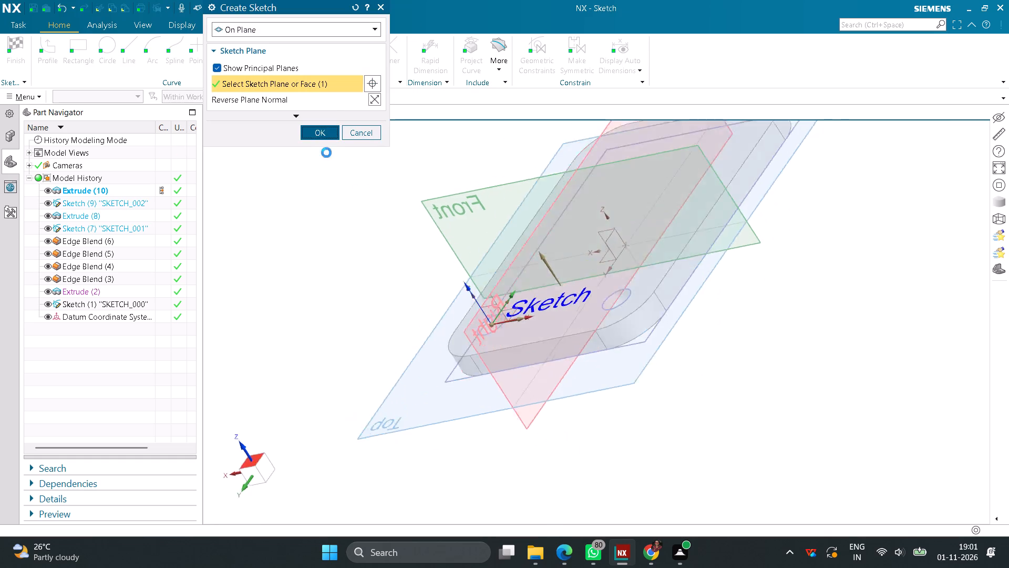
scroll(451, 294, down, 2)
middle_drag(700, 283, 699, 277)
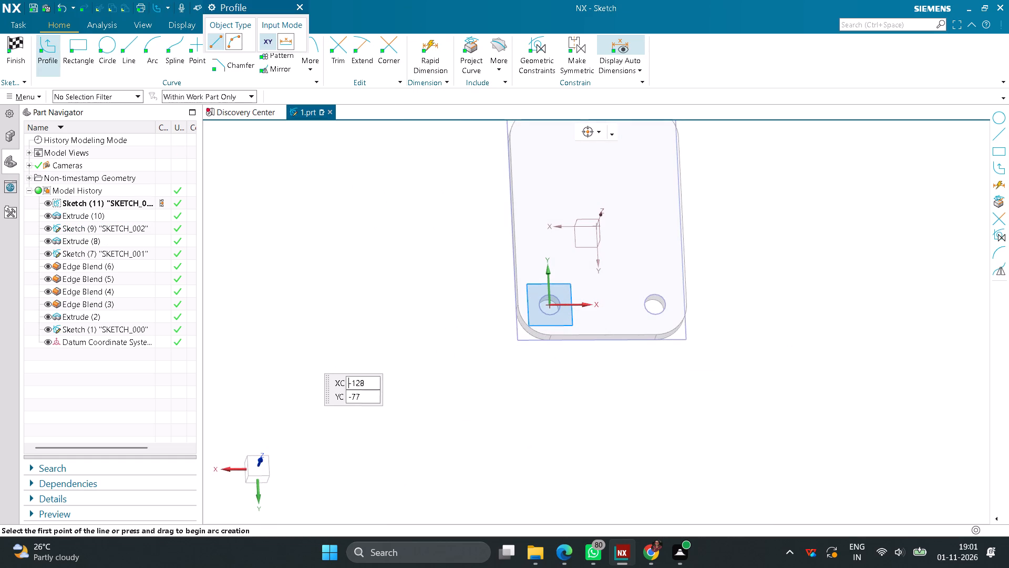
click(259, 468)
middle_drag(485, 405, 489, 405)
right_drag(489, 405, 465, 504)
middle_drag(489, 405, 465, 504)
click(709, 280)
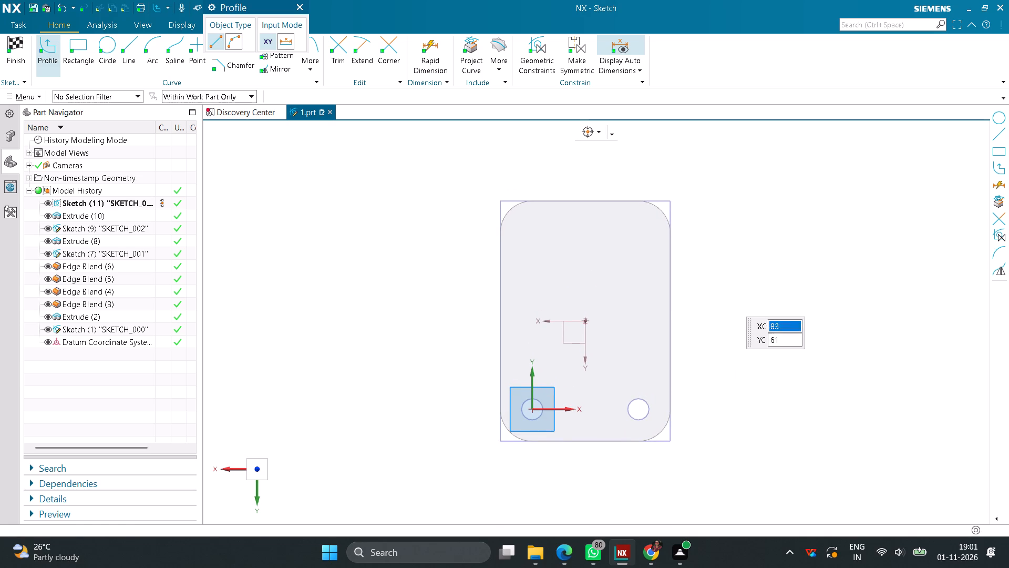
click(104, 55)
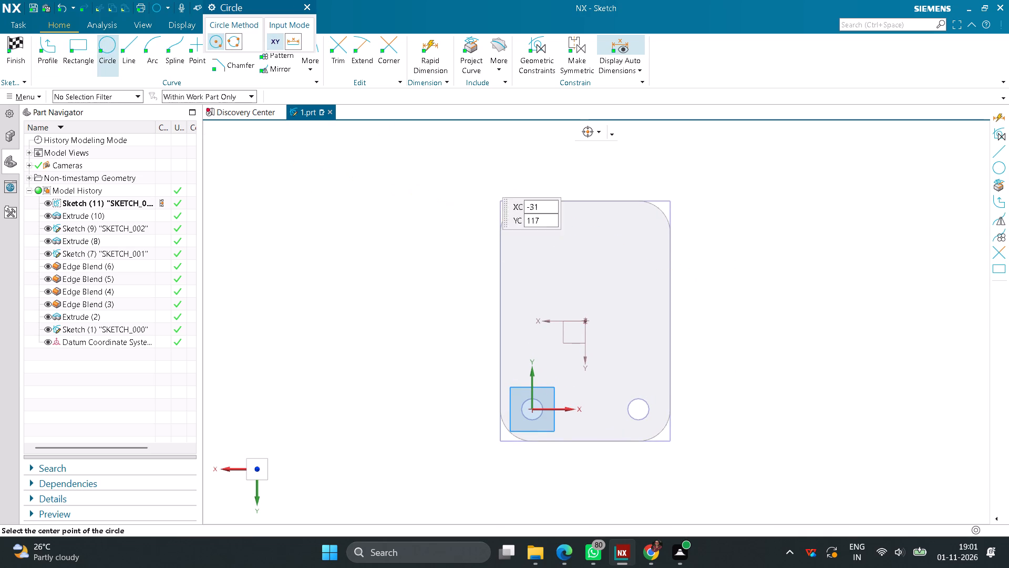
click(714, 253)
text(10)
key(Return)
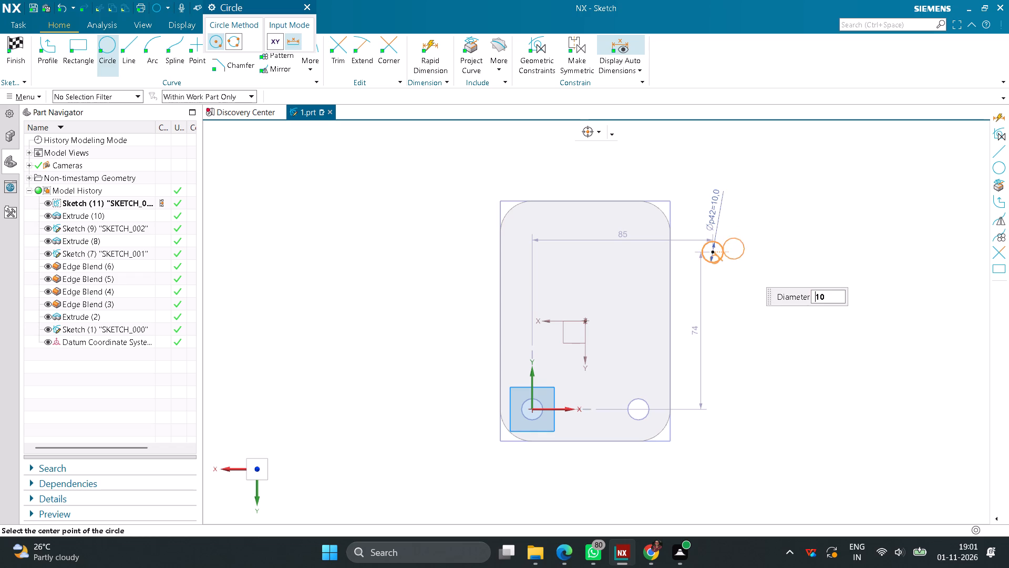
middle_click(766, 235)
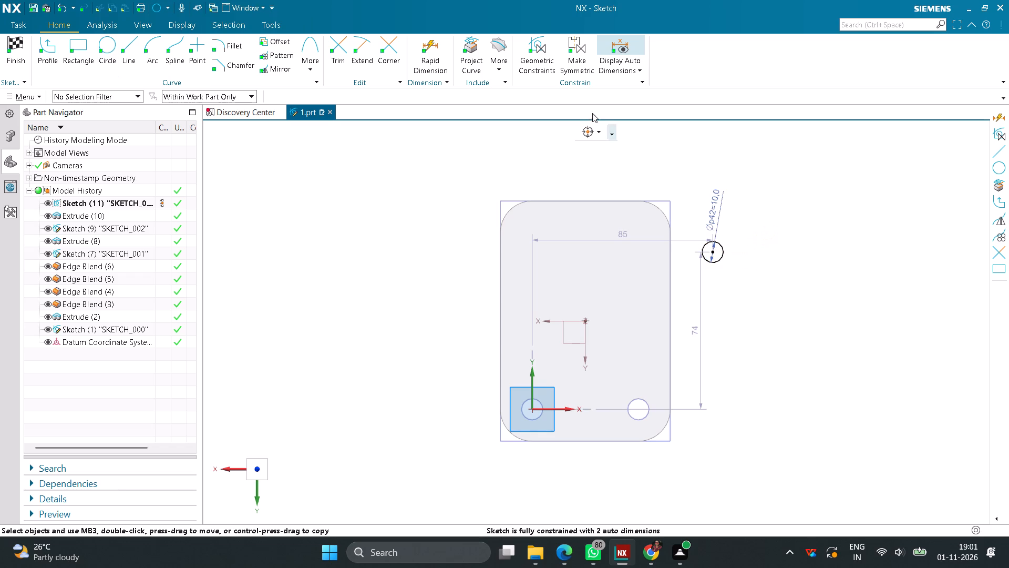
Make the new 10 mm circle concentric with the rounded edge of the plate's -X, -Y corner and finish the sketch.
click(534, 55)
click(728, 250)
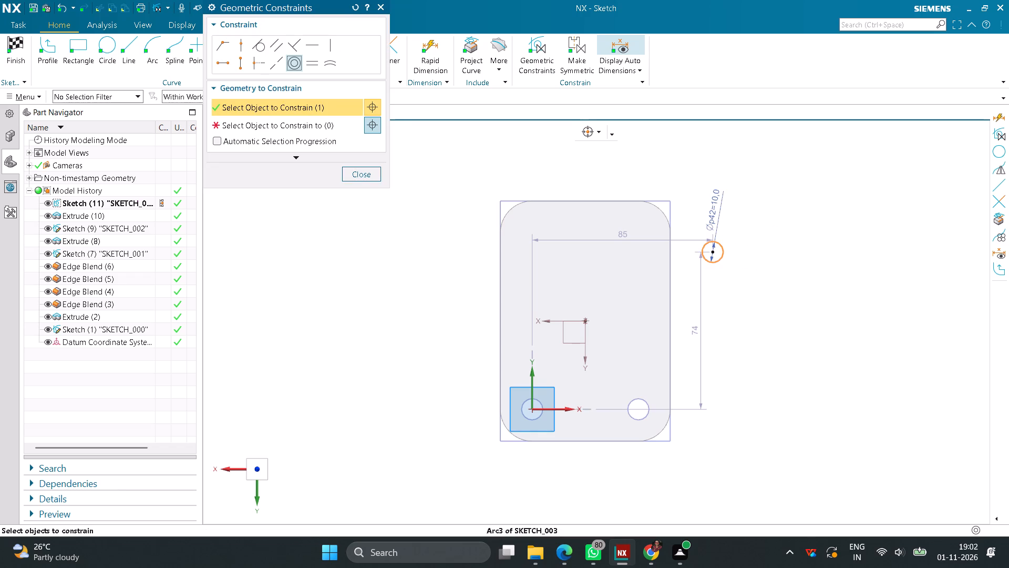
click(273, 122)
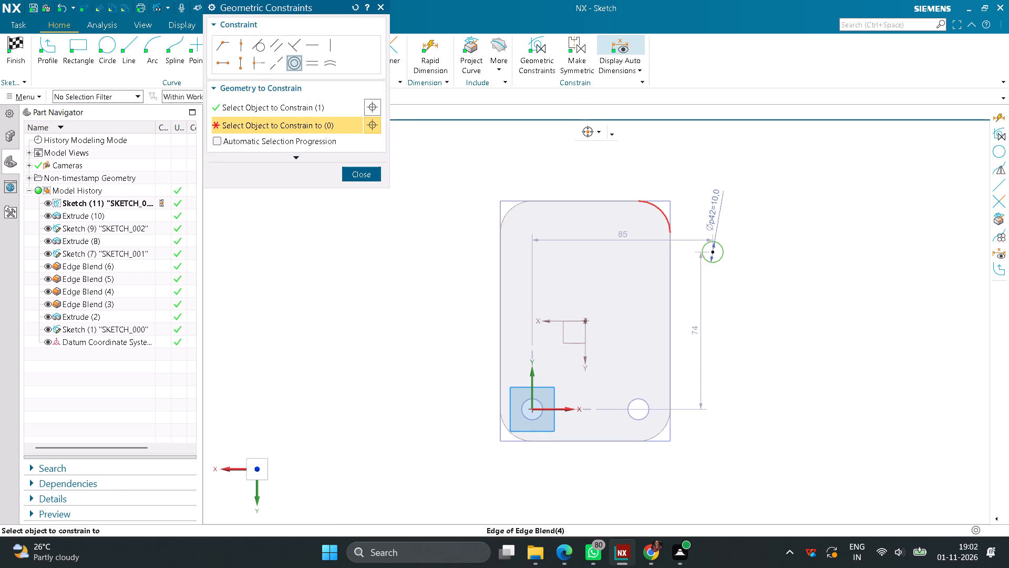
click(665, 209)
click(377, 175)
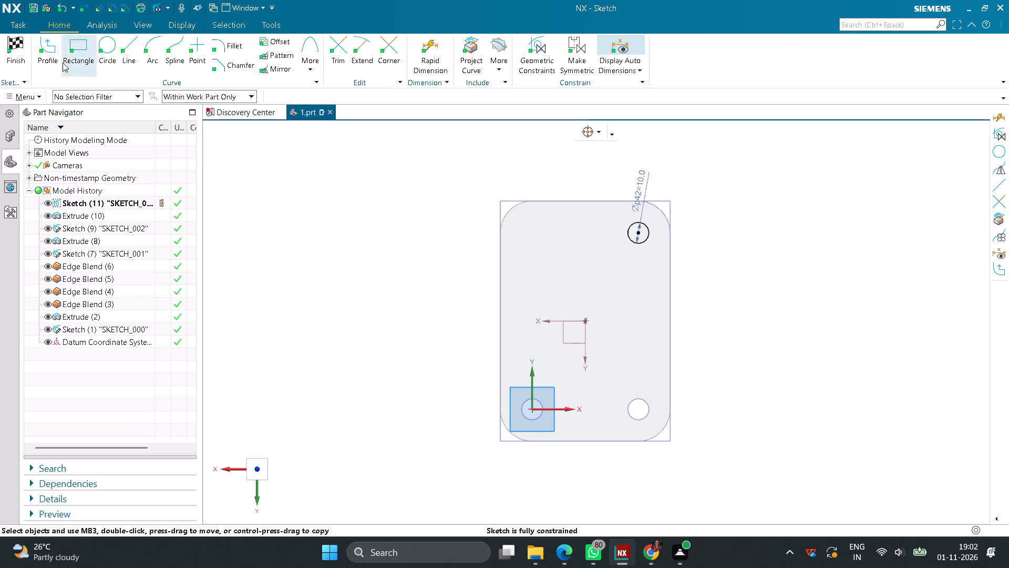
click(17, 43)
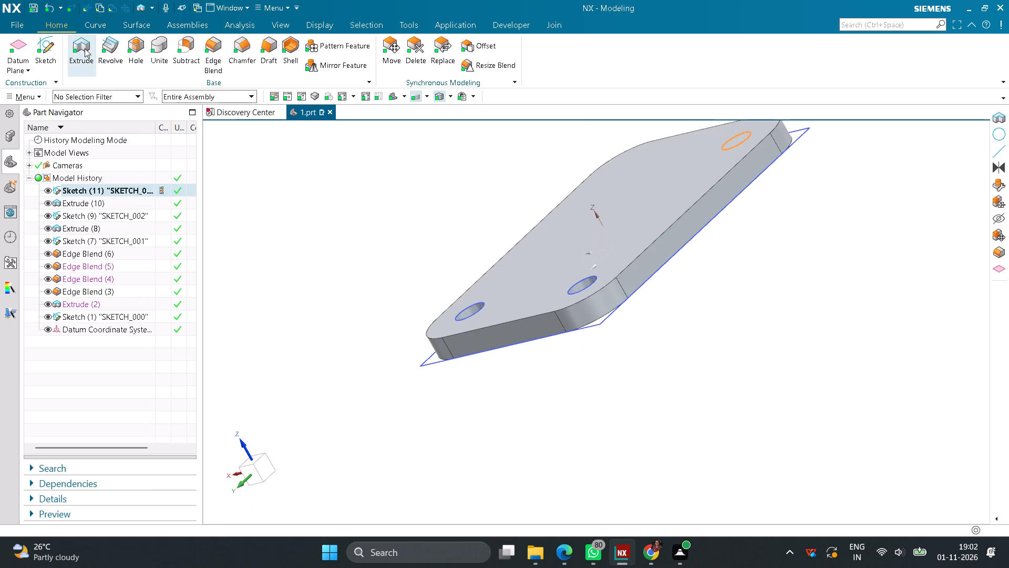
Extrude the third corner circle 7.5 mm in the reversed direction, cutting a hole through the plate.
click(80, 47)
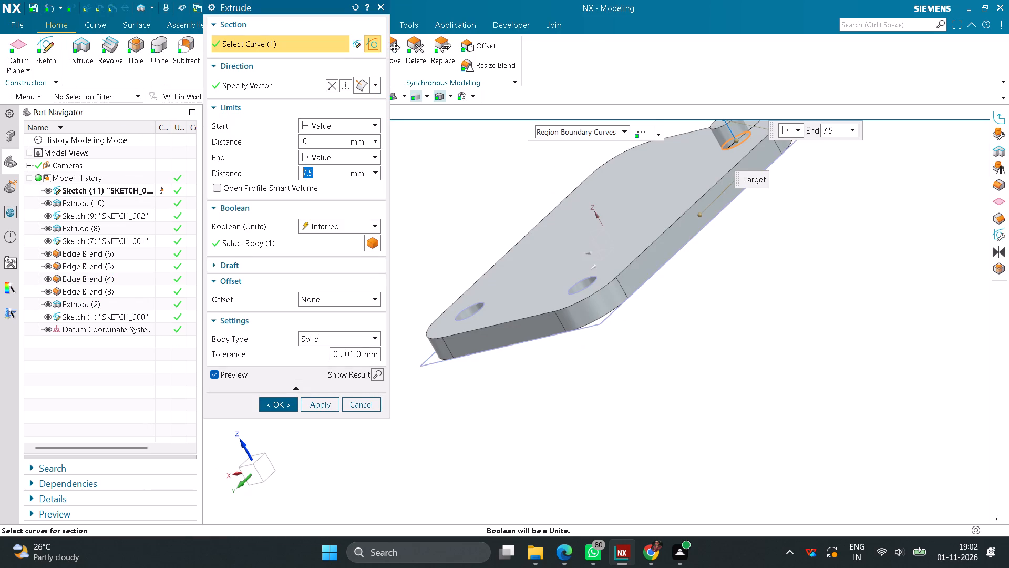
click(332, 85)
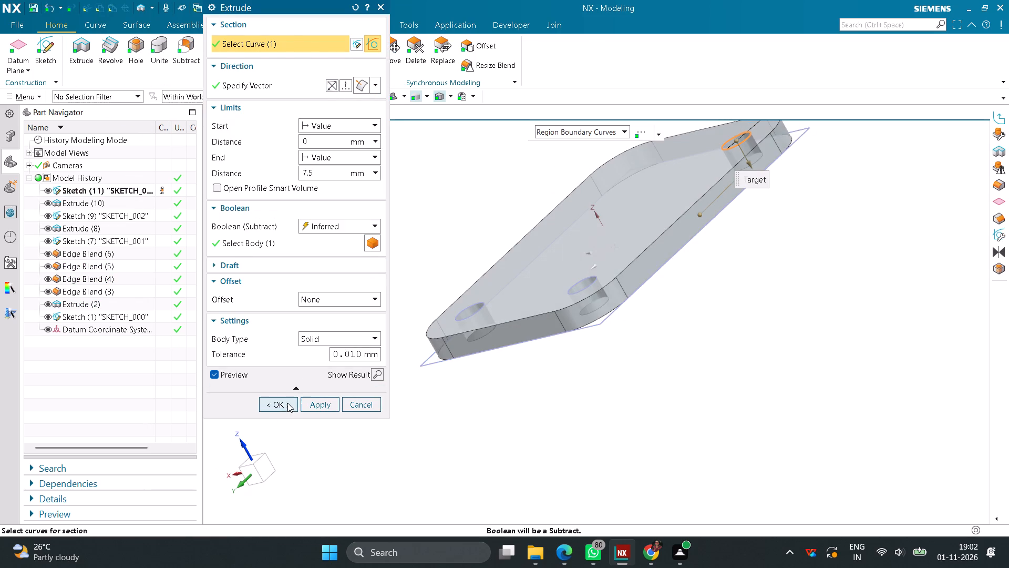
click(288, 401)
On the plate's top face, sketch a 10 mm diameter circle outside the plate on the +X side, near the -Y end.
middle_drag(373, 323, 398, 356)
middle_drag(368, 320, 363, 392)
right_drag(368, 320, 363, 392)
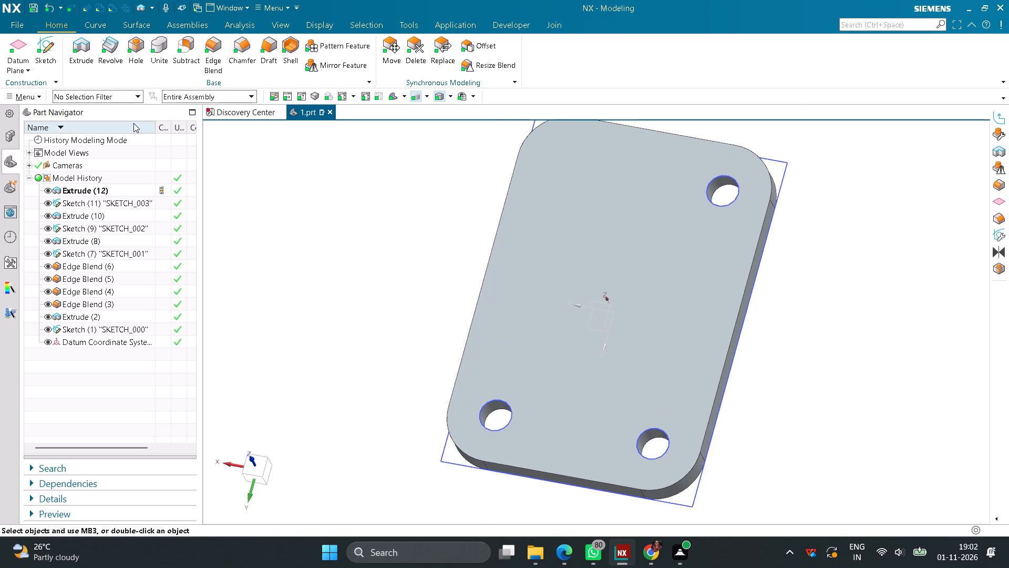
click(51, 55)
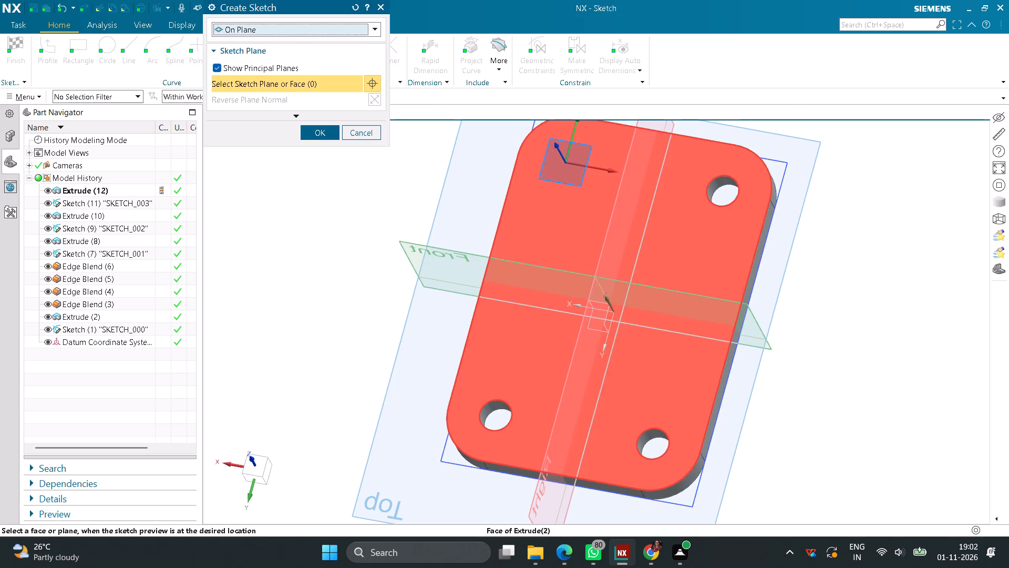
click(541, 239)
click(325, 134)
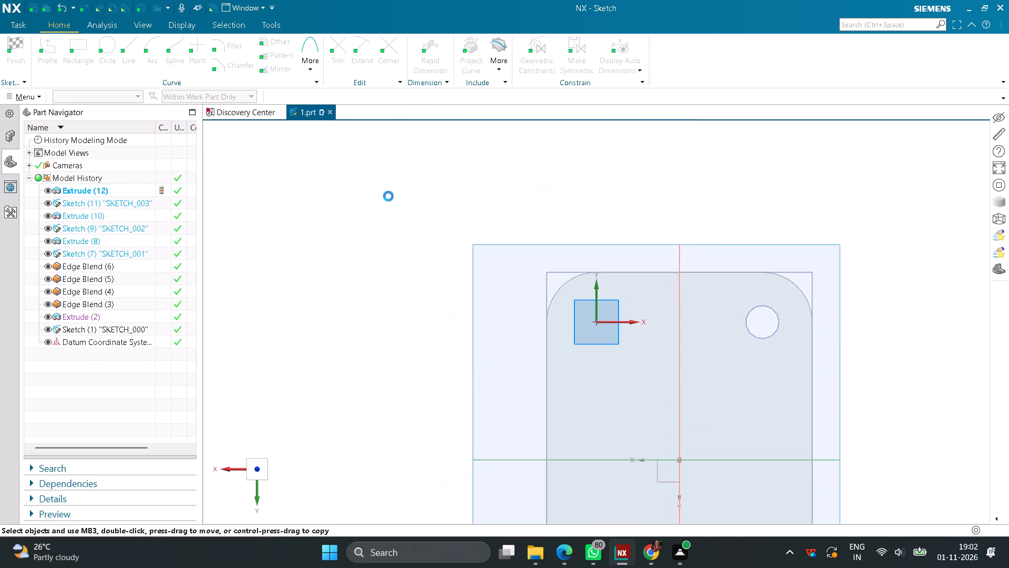
scroll(424, 225, down, 3)
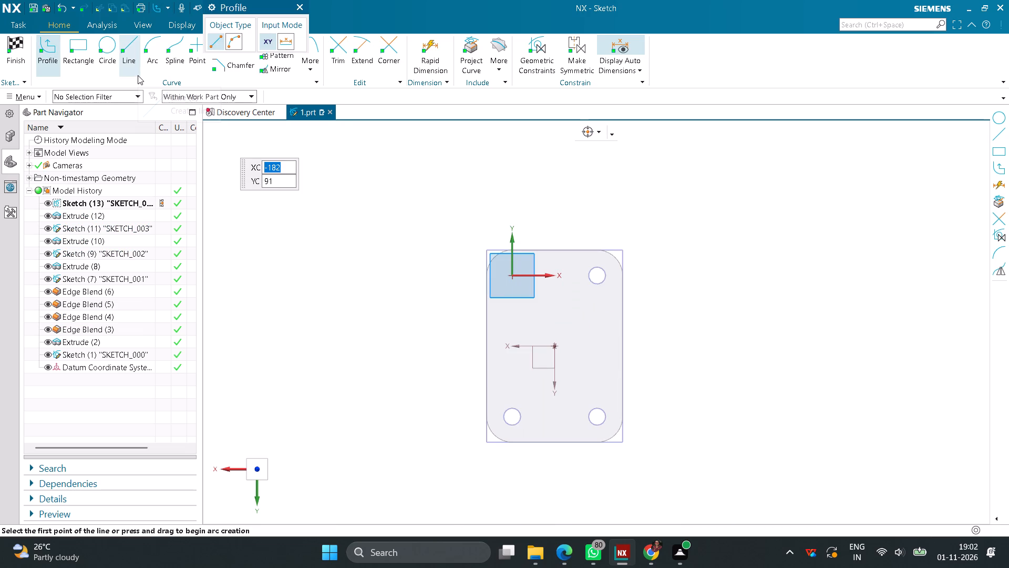
click(113, 55)
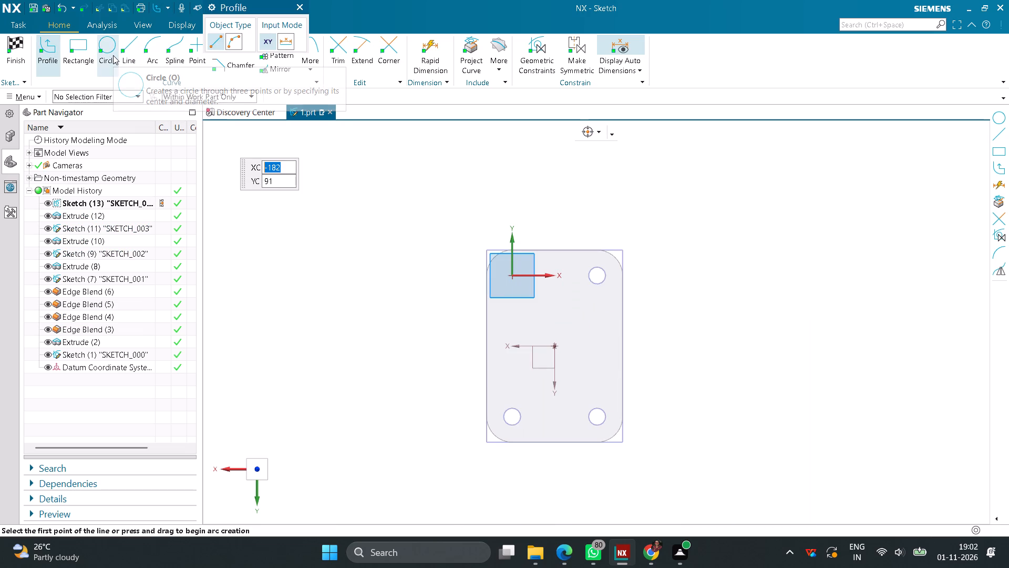
click(331, 267)
text(10)
key(Return)
middle_click(290, 216)
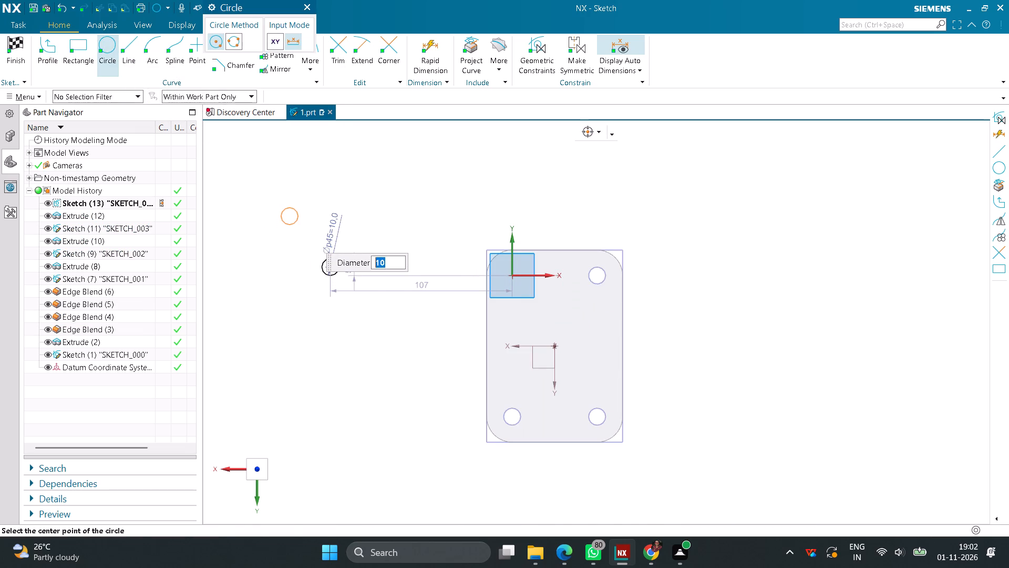
Make the new 10 mm circle concentric with the rounded edge of the plate's +X, -Y corner and finish the sketch.
click(537, 68)
scroll(340, 271, up, 2)
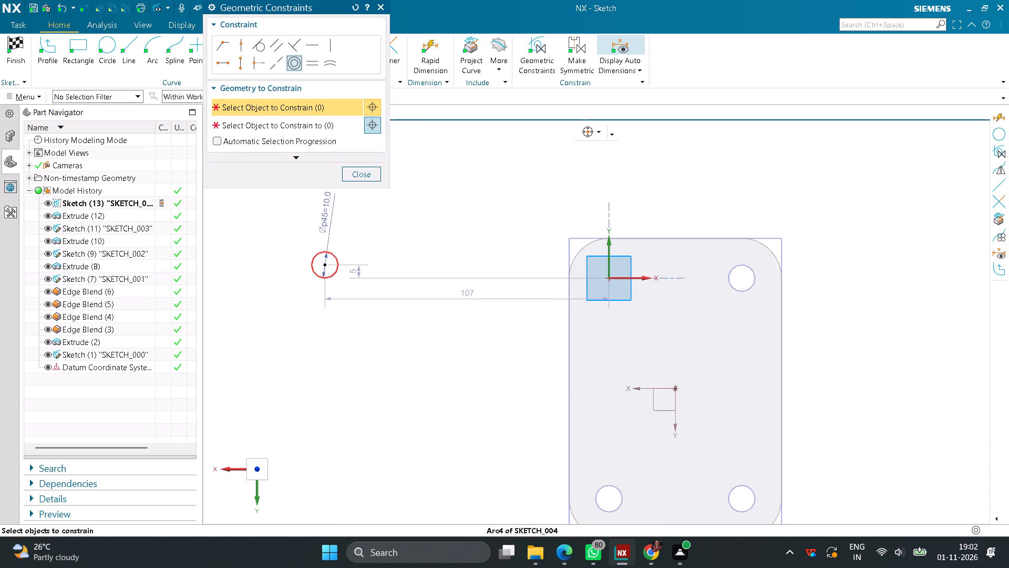
click(337, 270)
click(274, 125)
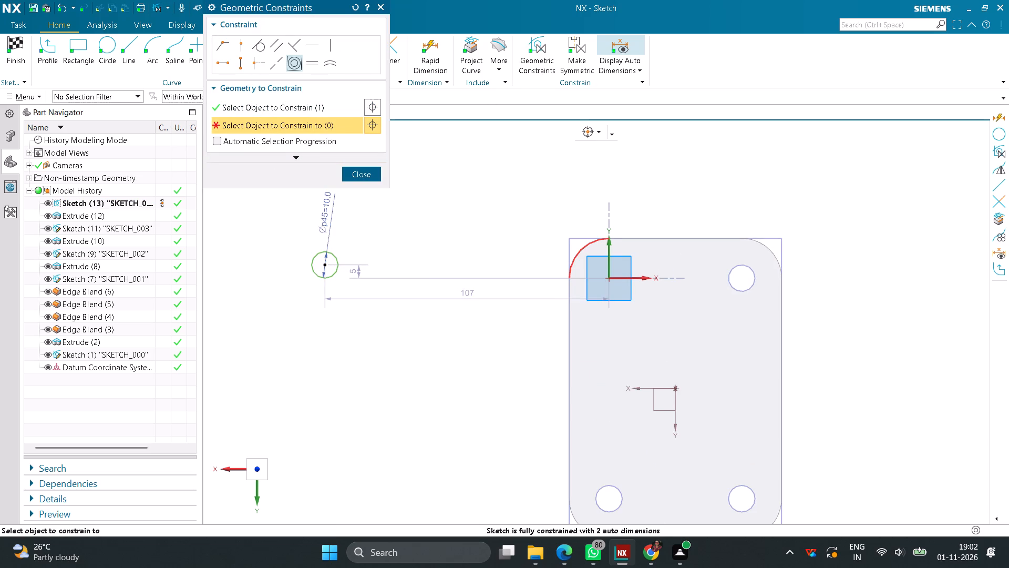
click(575, 256)
click(352, 175)
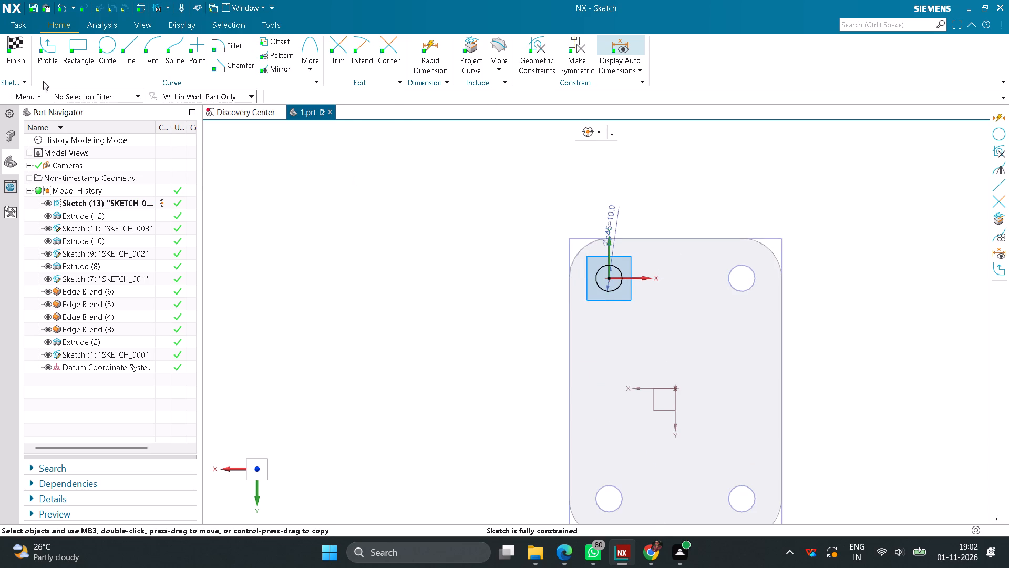
click(10, 44)
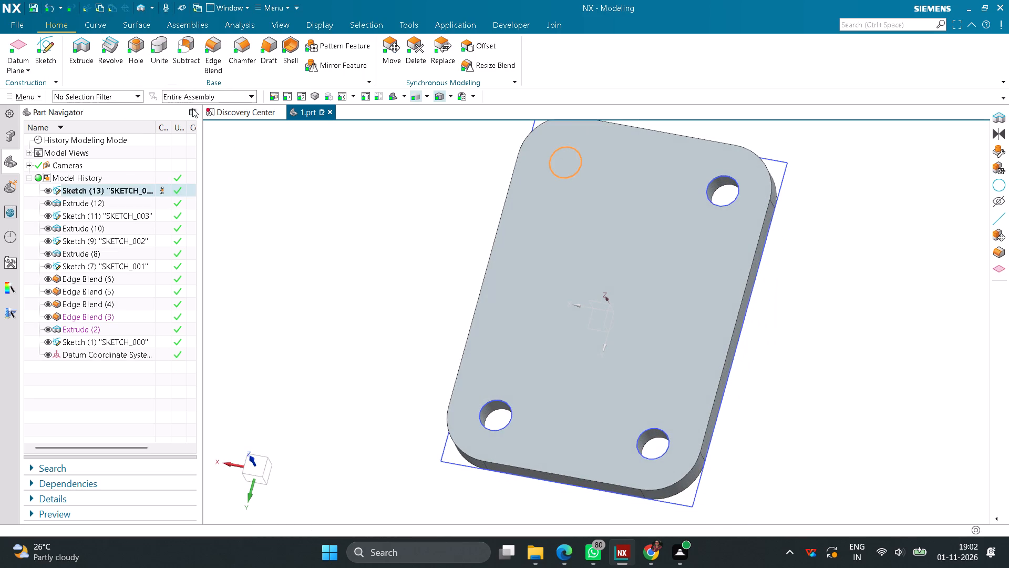
Extrude the fourth corner circle 7.5 mm in the reversed direction, cutting a hole through the plate.
click(85, 55)
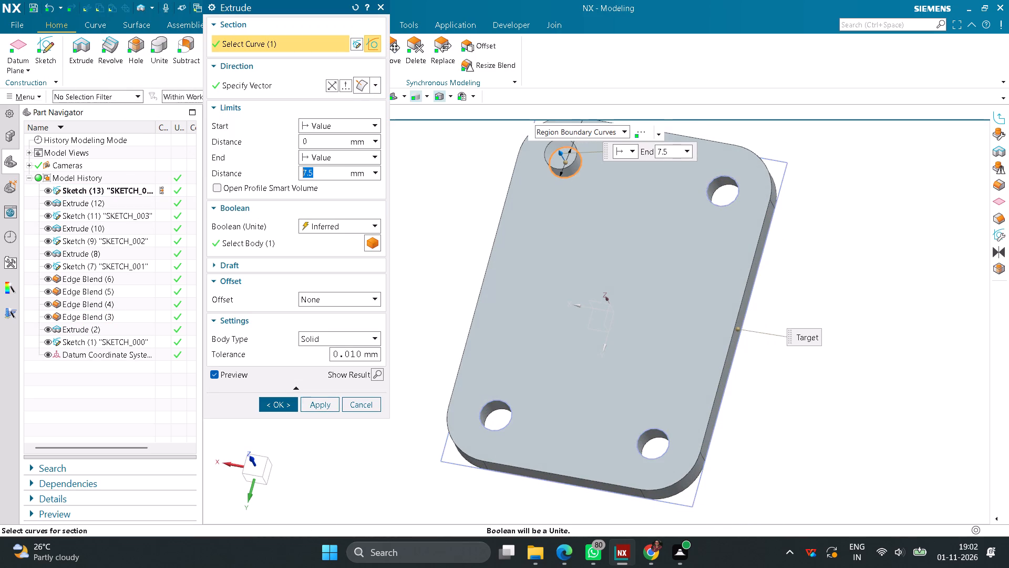
click(333, 84)
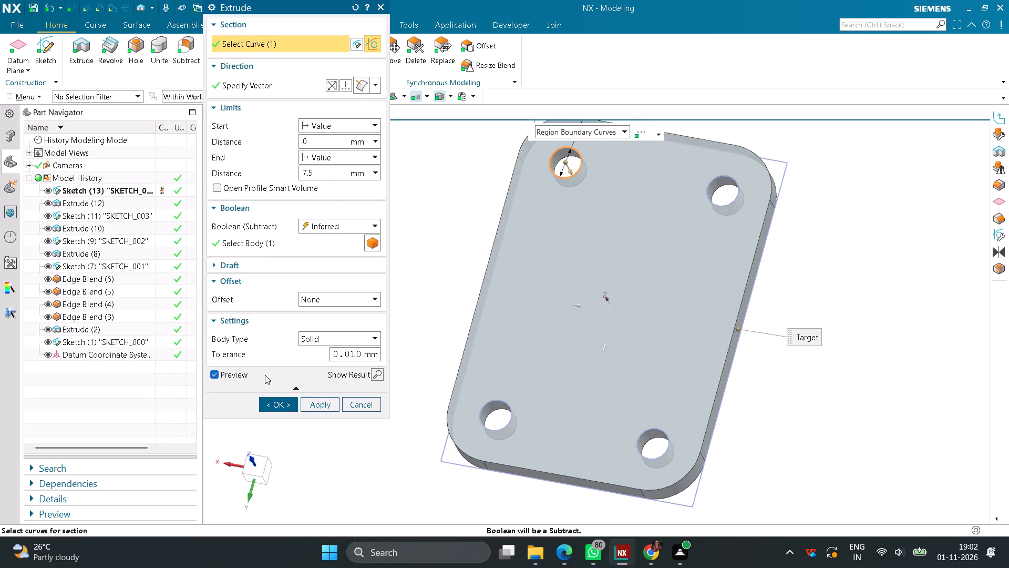
click(280, 402)
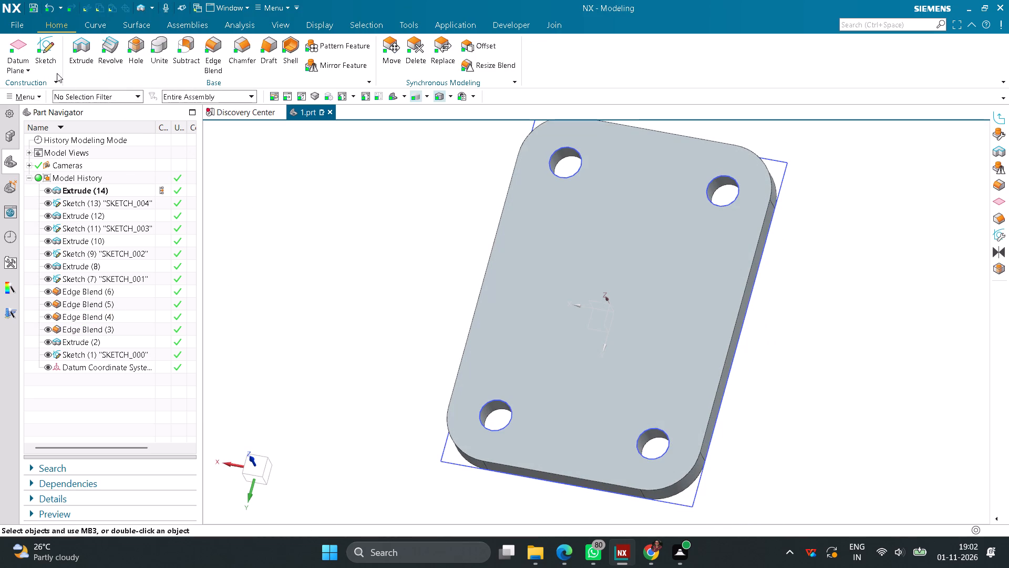
On the plate's top face, sketch four 30 mm diameter circles around the origin, the Y-side pair about 62 mm apart, the X-side pair about 51 mm.
click(50, 59)
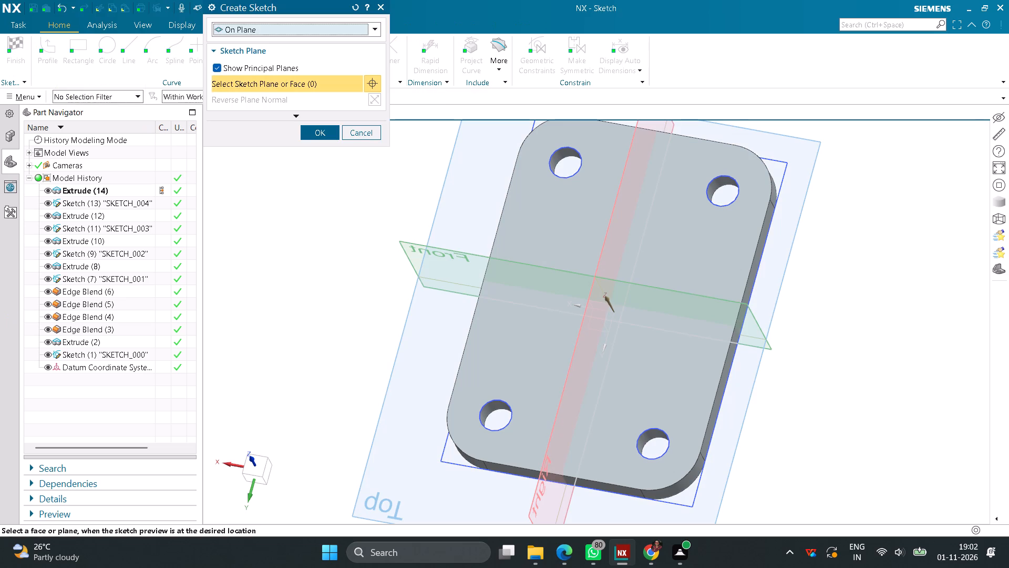
click(491, 354)
click(318, 138)
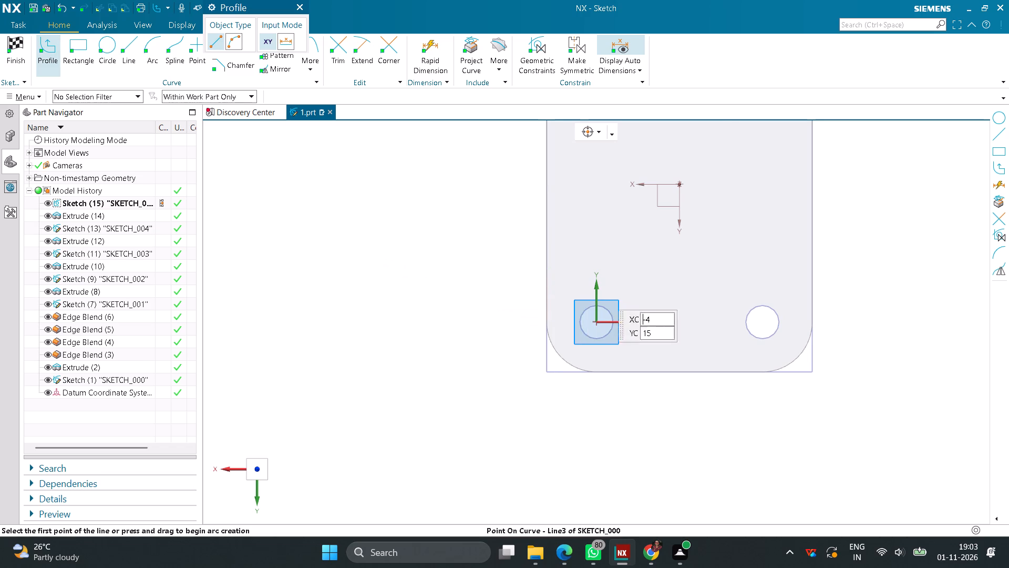
scroll(627, 273, down, 2)
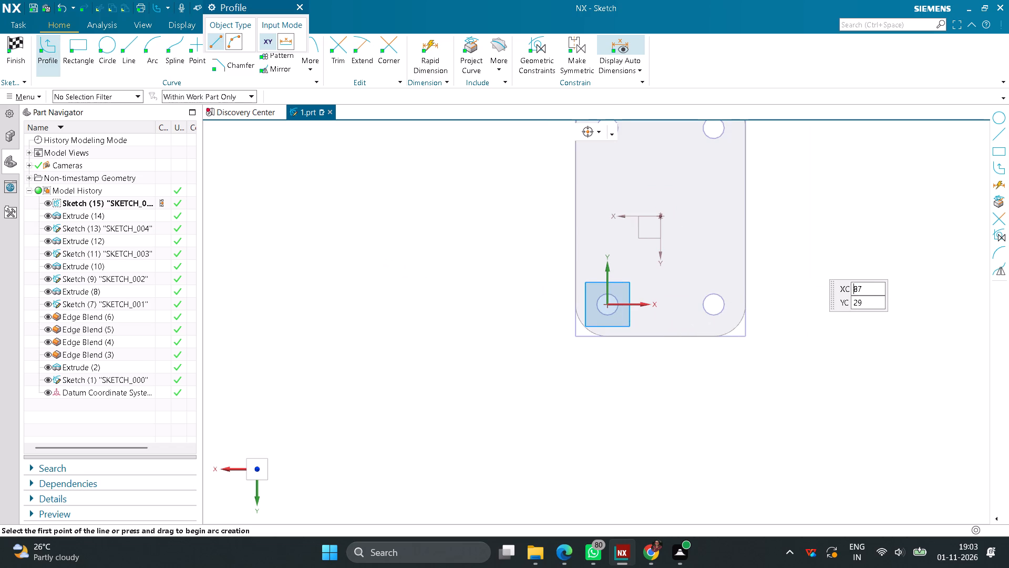
click(662, 279)
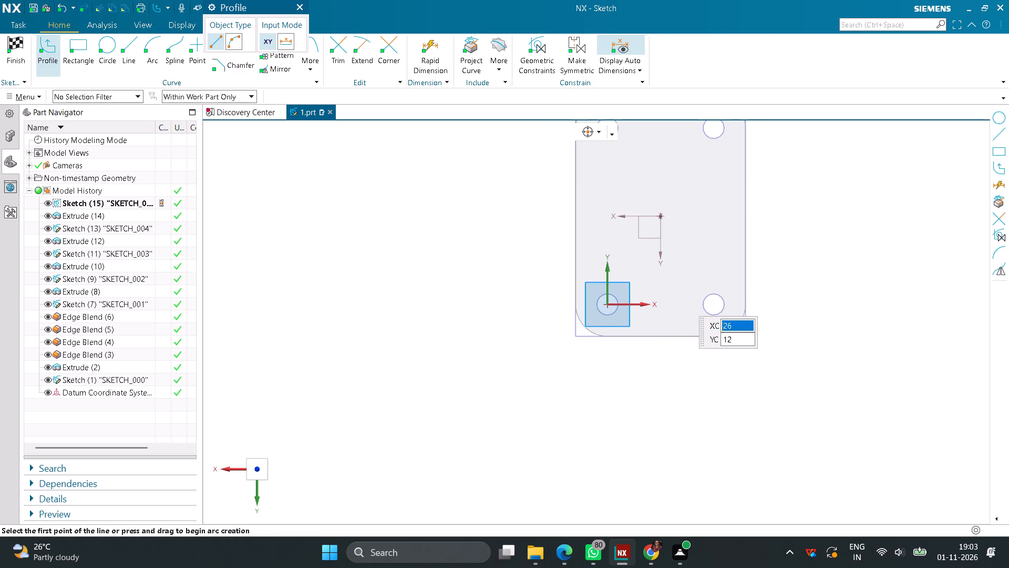
click(110, 52)
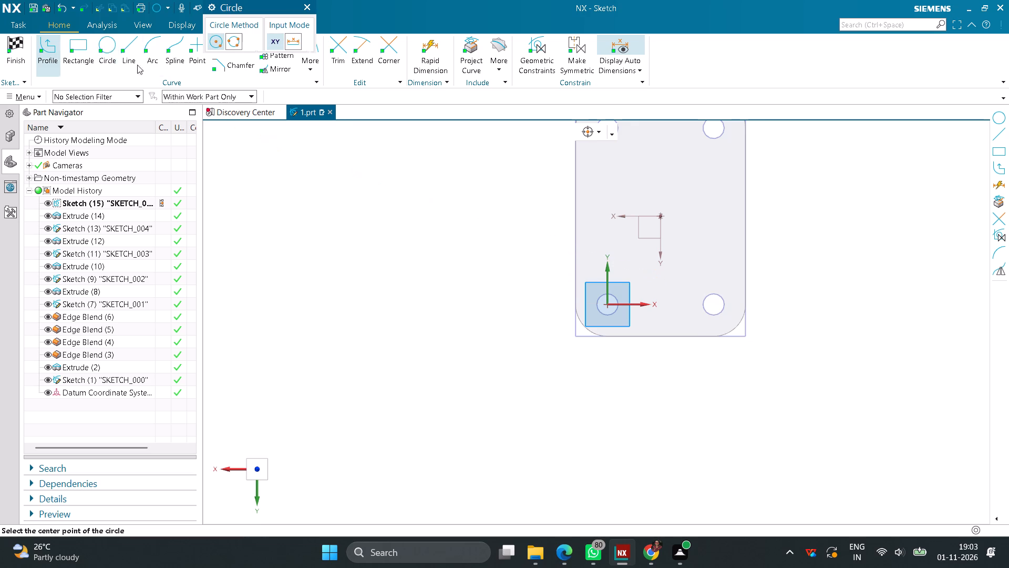
click(660, 277)
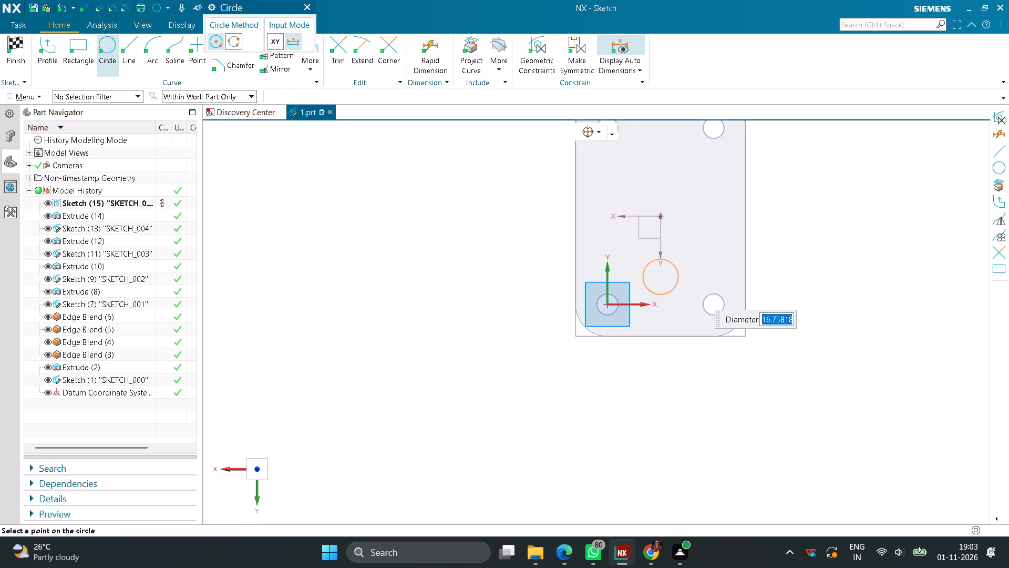
text(30)
key(Return)
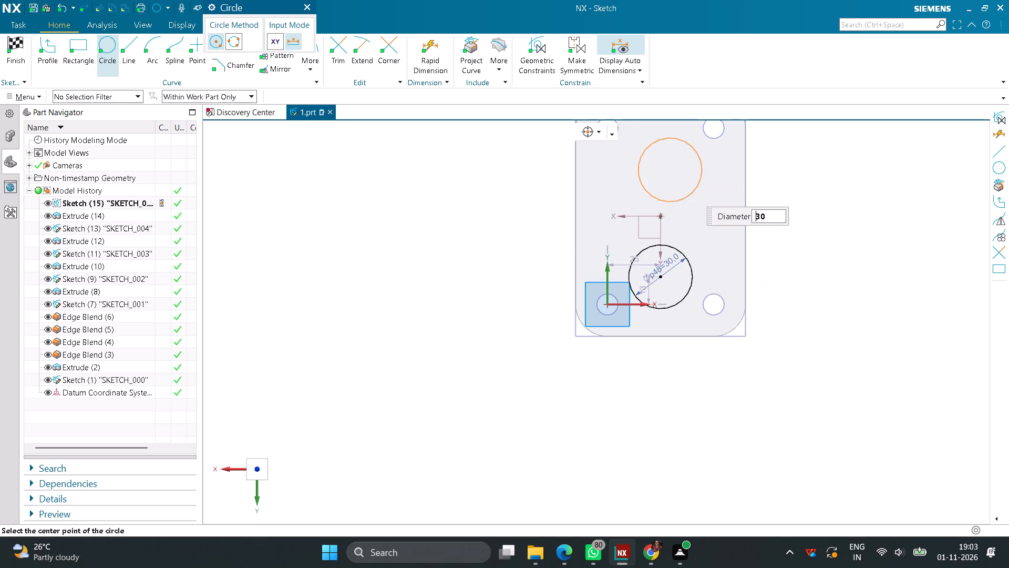
click(663, 146)
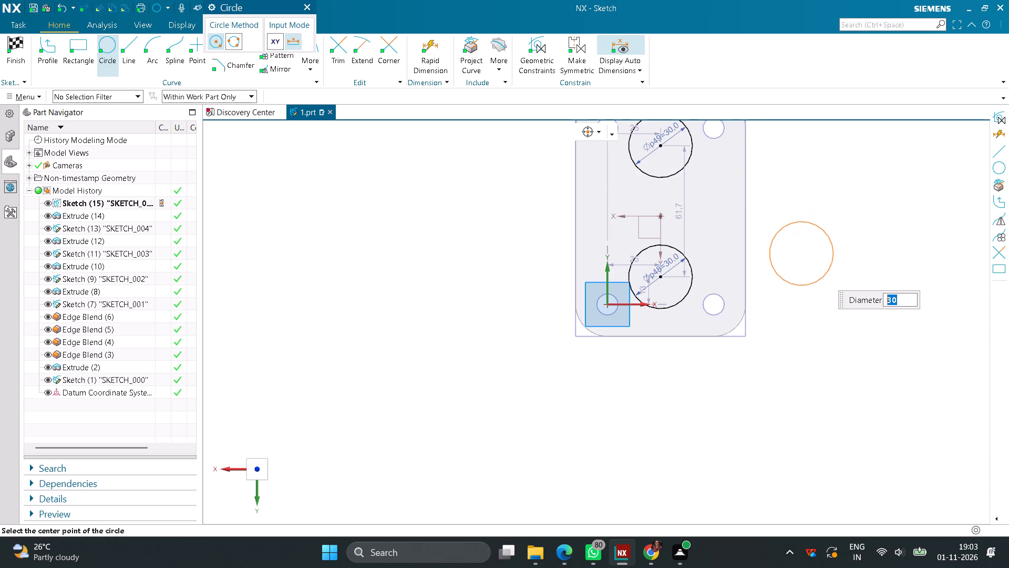
click(714, 215)
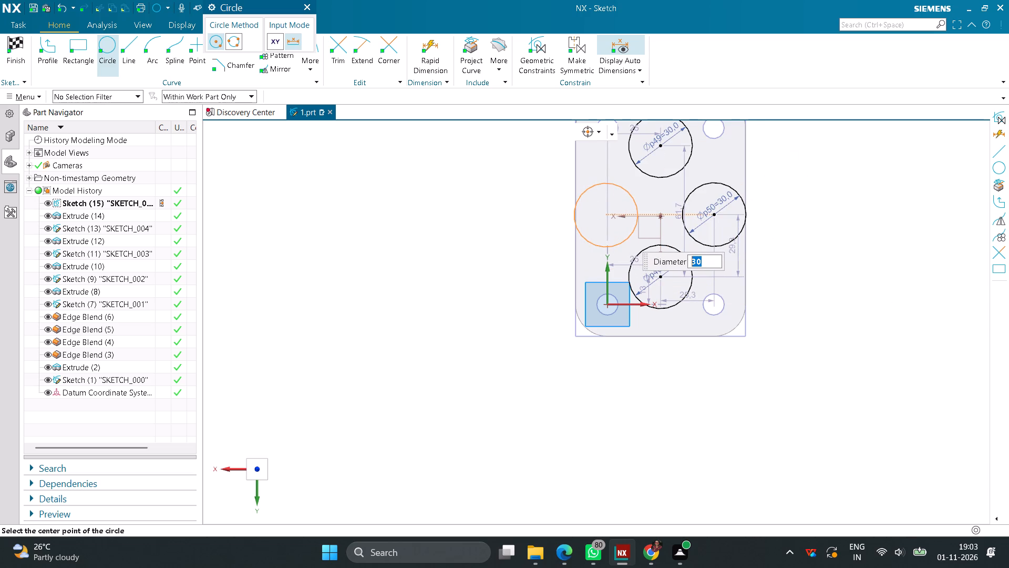
click(606, 215)
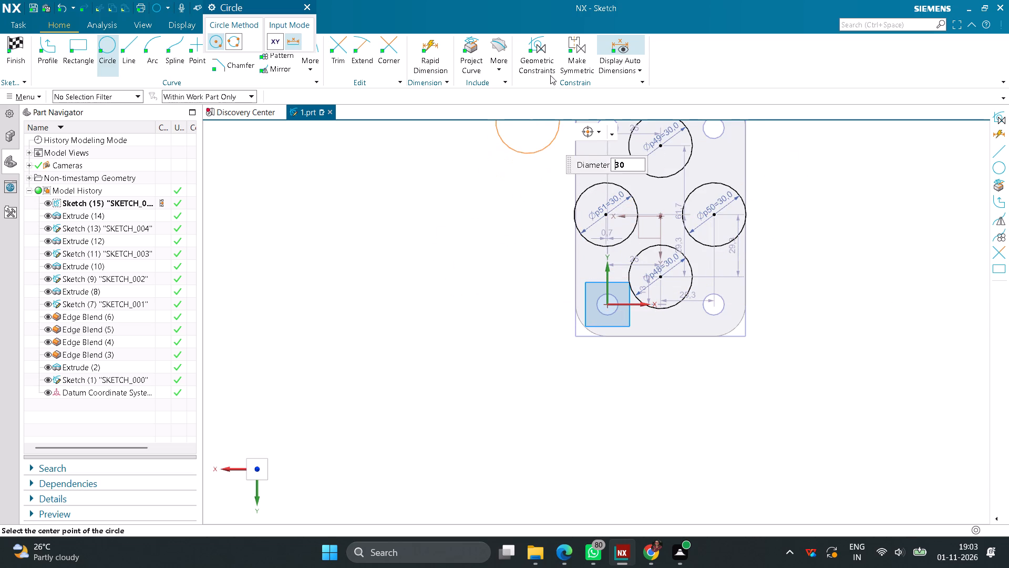
Align the centres of the +X and -X side circles horizontally with the datum coordinate system's origin.
click(540, 63)
click(229, 60)
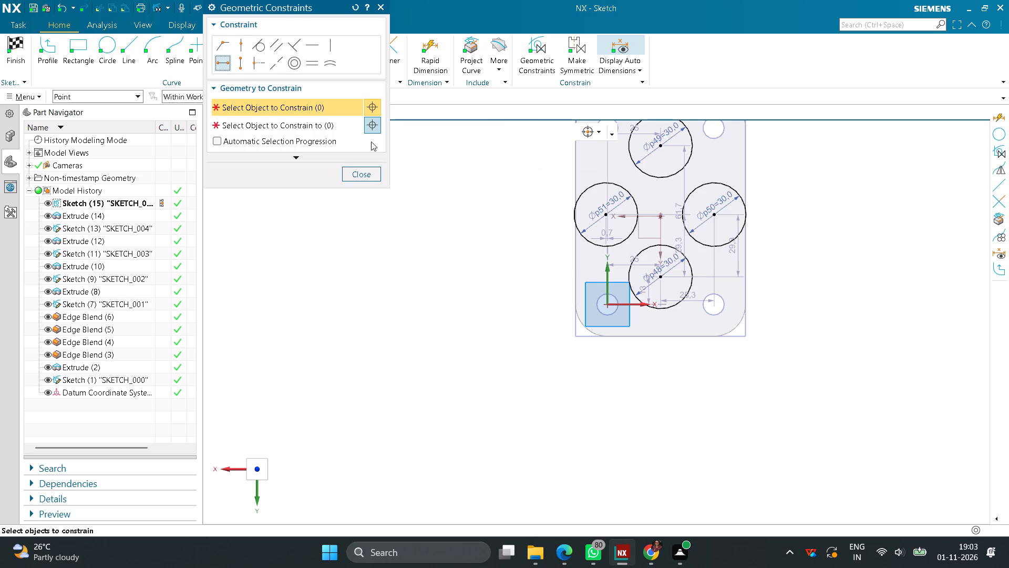
scroll(602, 210, up, 4)
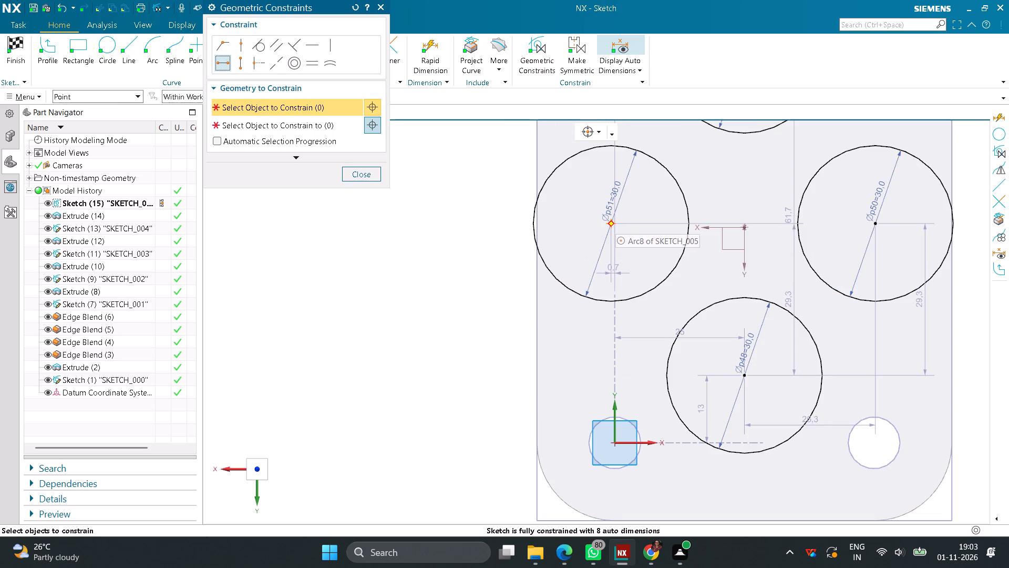
click(612, 223)
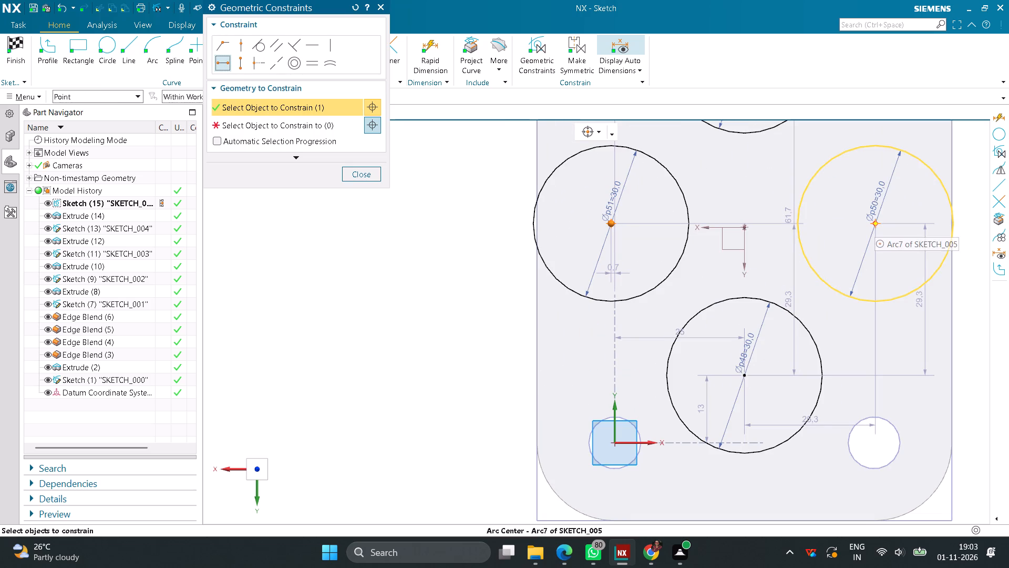
click(874, 224)
drag(303, 133, 308, 126)
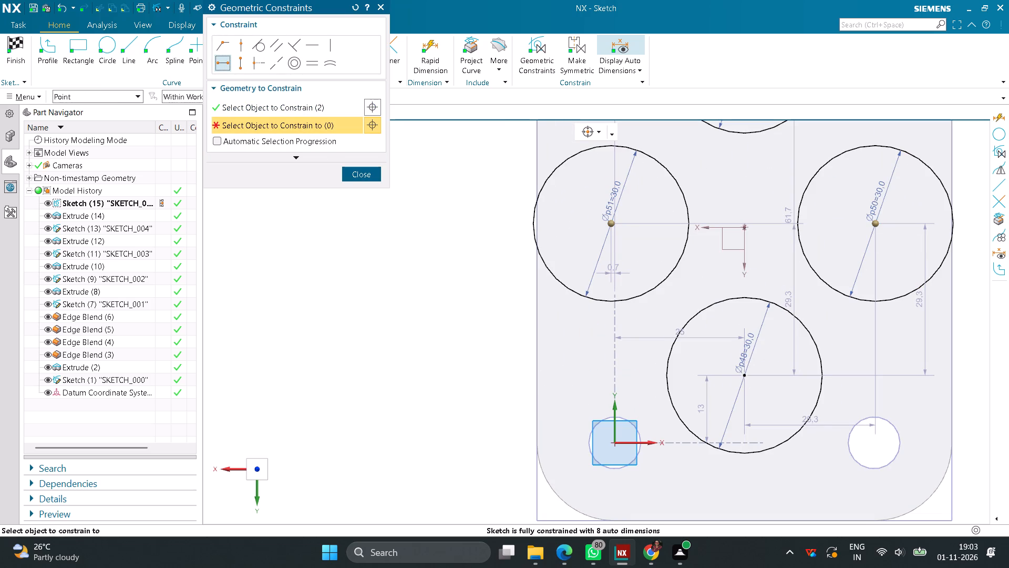
click(745, 228)
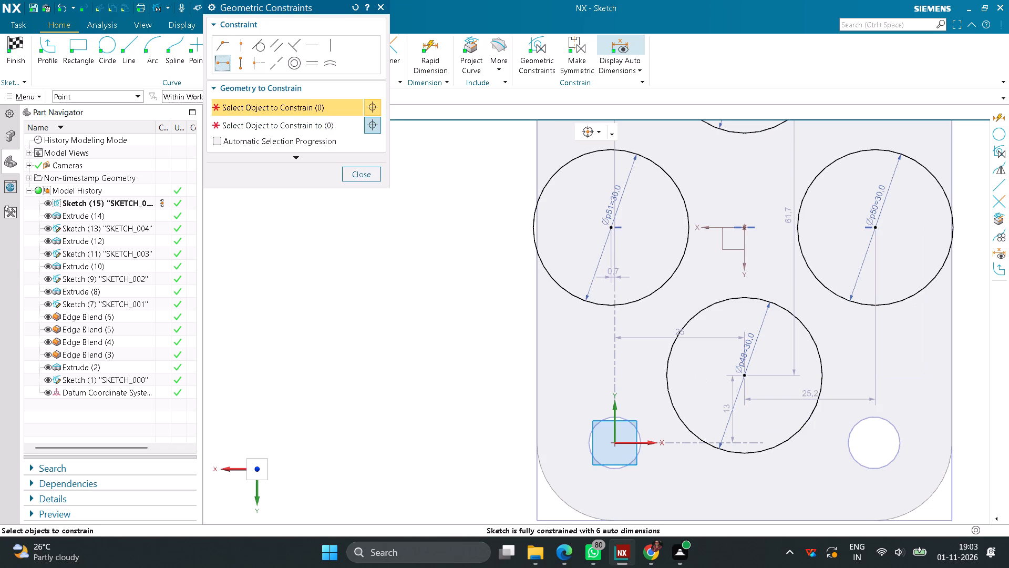
Align the centres of the +Y and -Y side circles vertically with the datum origin and finish constraining.
click(242, 69)
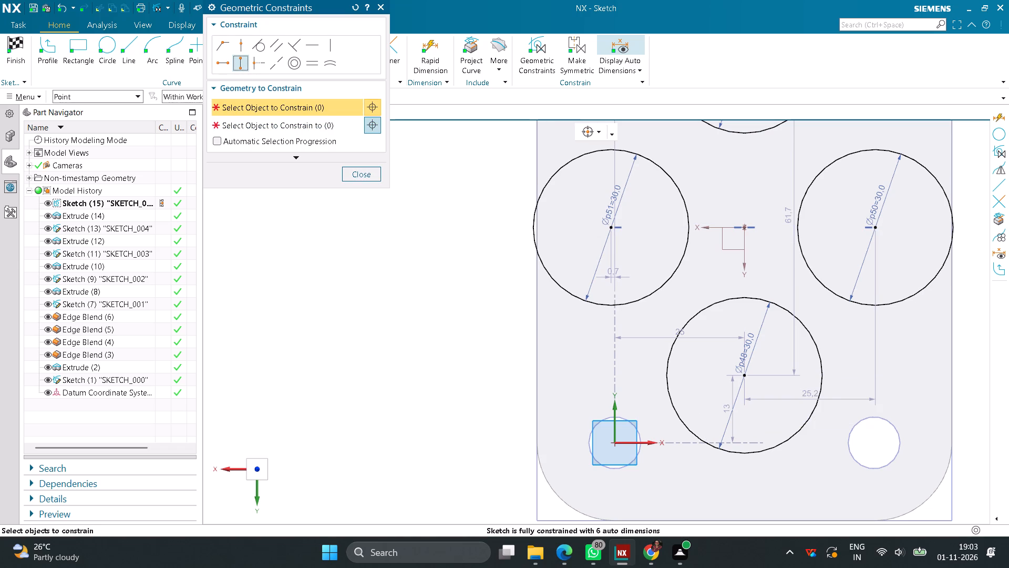
click(746, 376)
scroll(761, 285, down, 3)
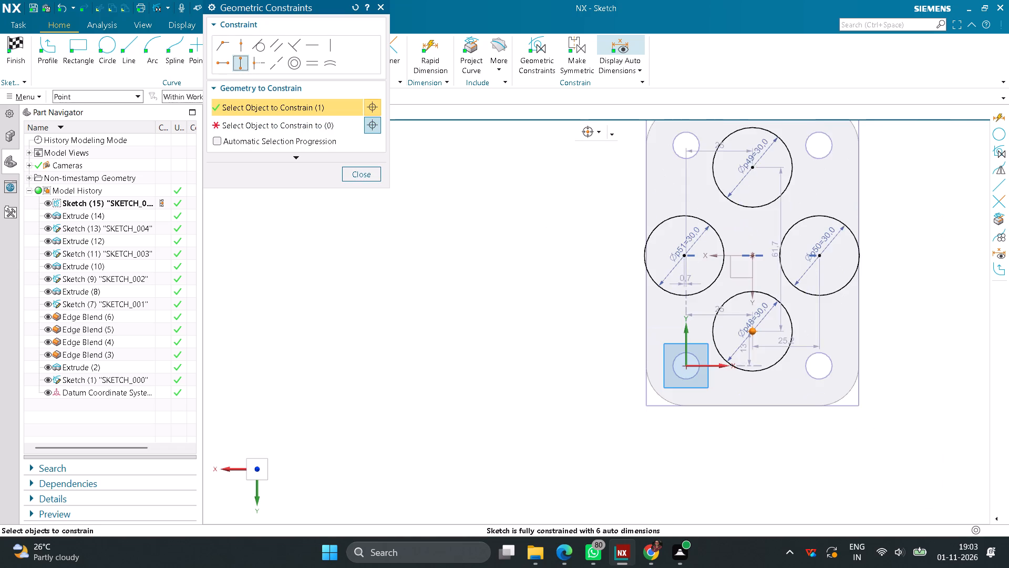
scroll(755, 161, up, 3)
click(751, 174)
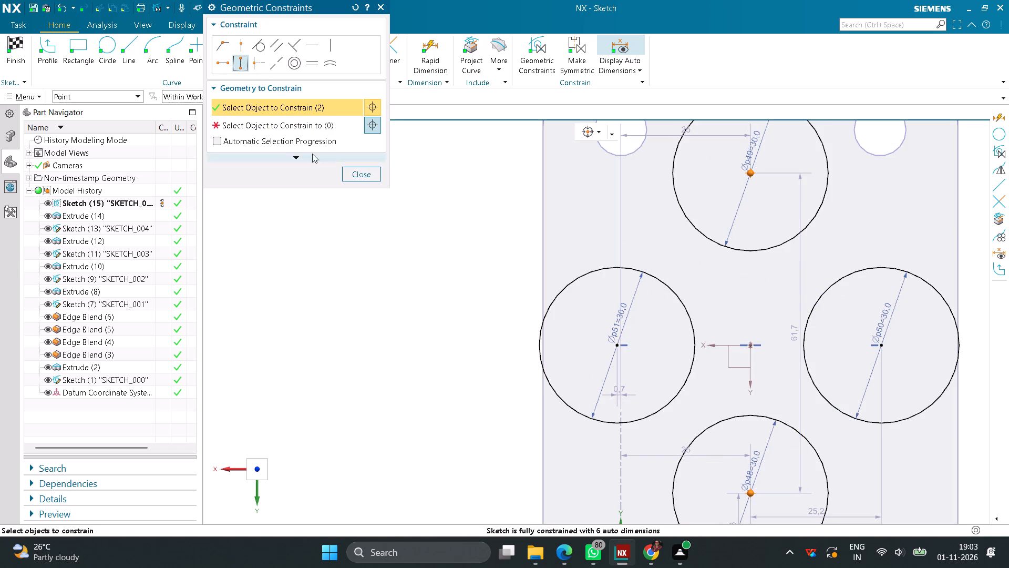
click(271, 130)
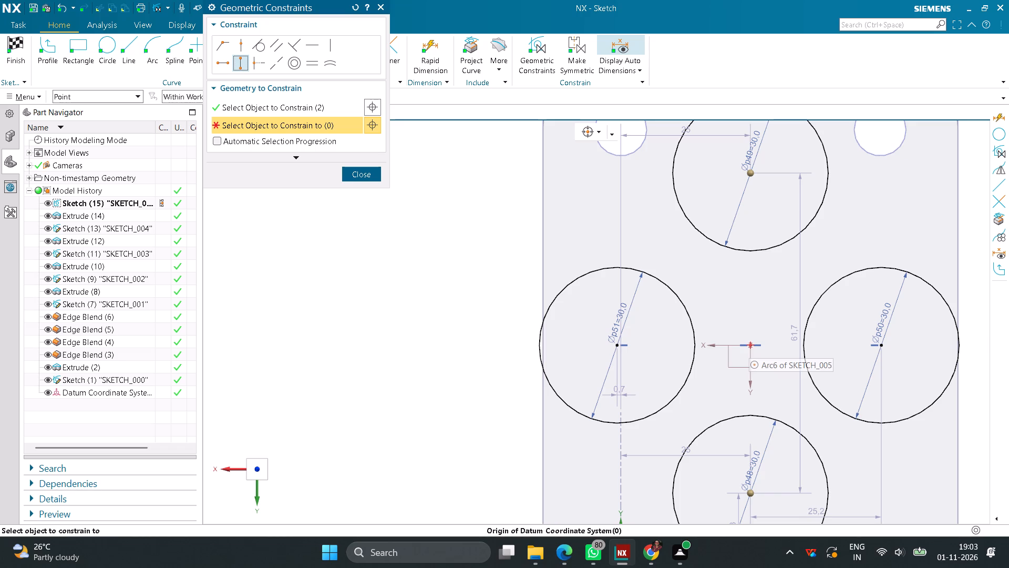
click(753, 344)
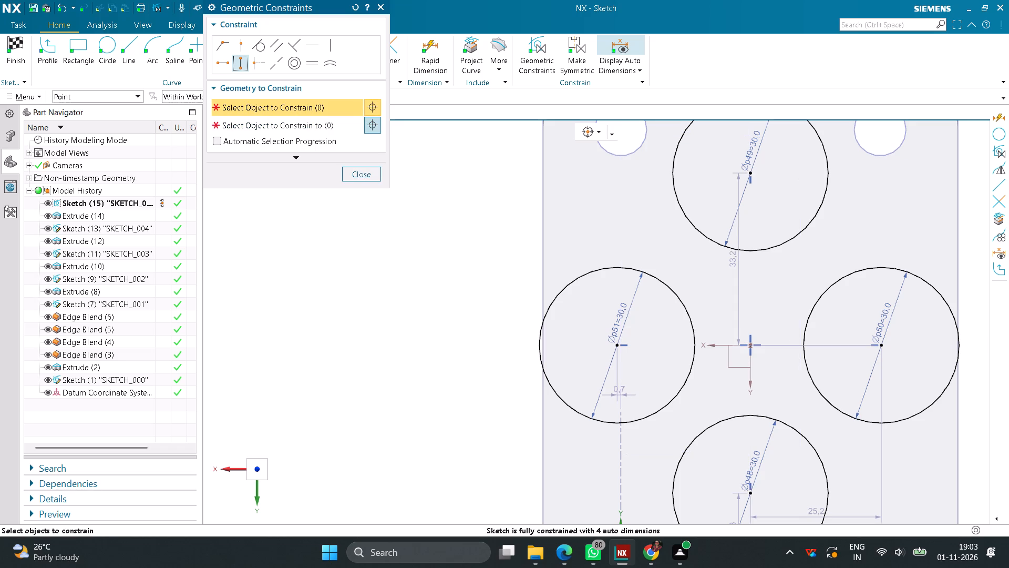
click(370, 174)
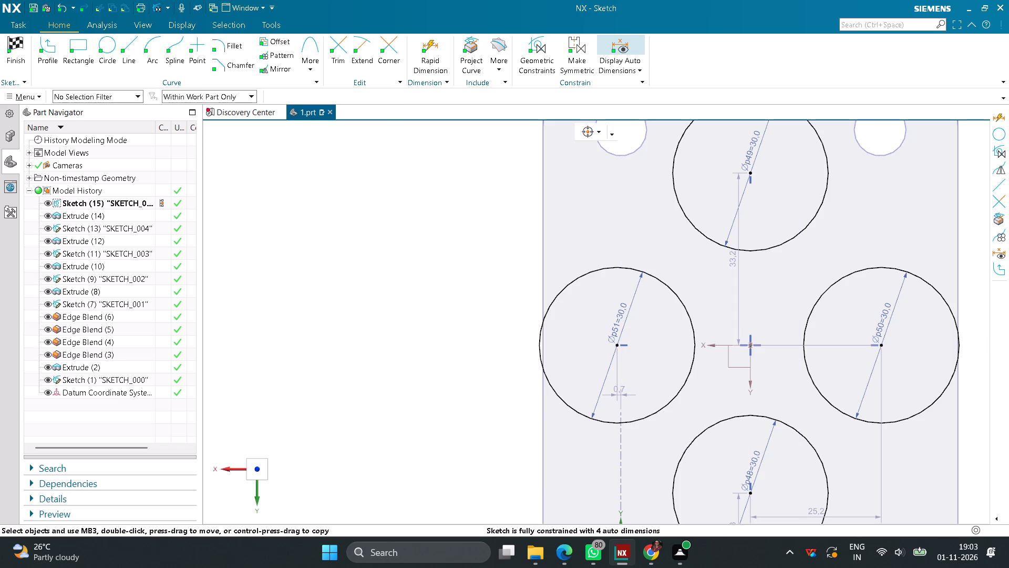
Make the centres of the -Y and +Y side circles symmetric about the datum X axis.
scroll(473, 272, down, 2)
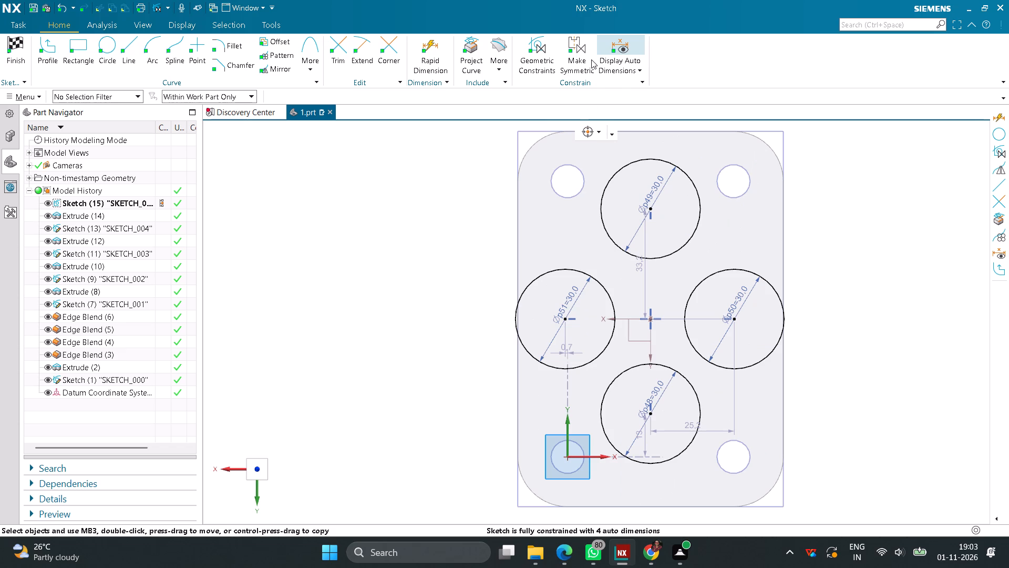
click(571, 55)
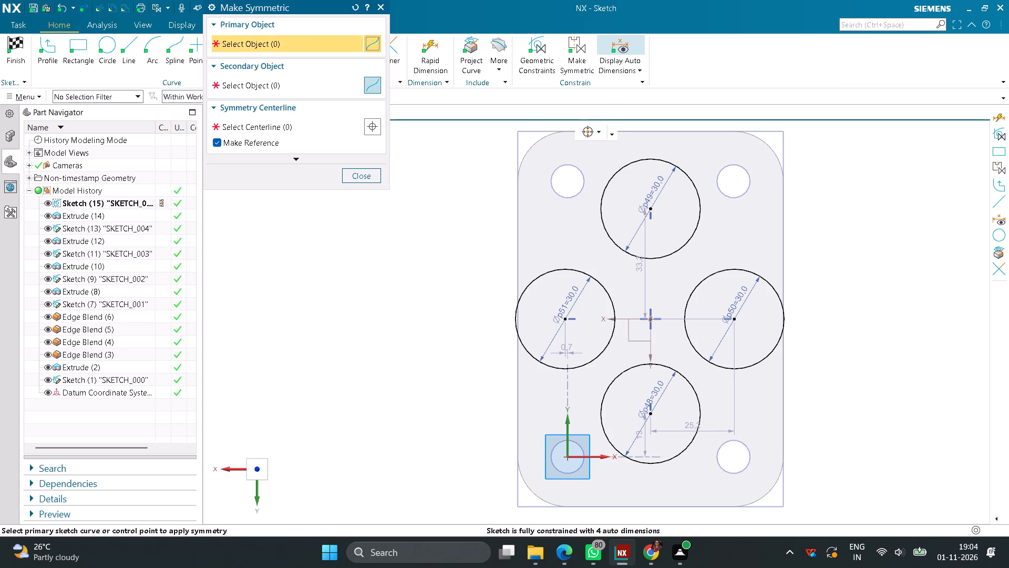
click(649, 209)
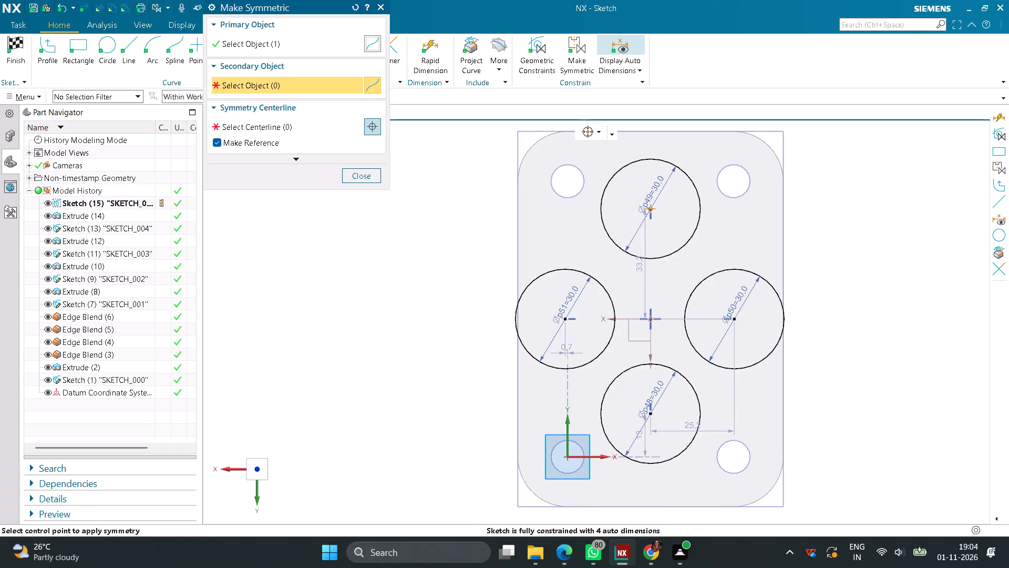
click(650, 413)
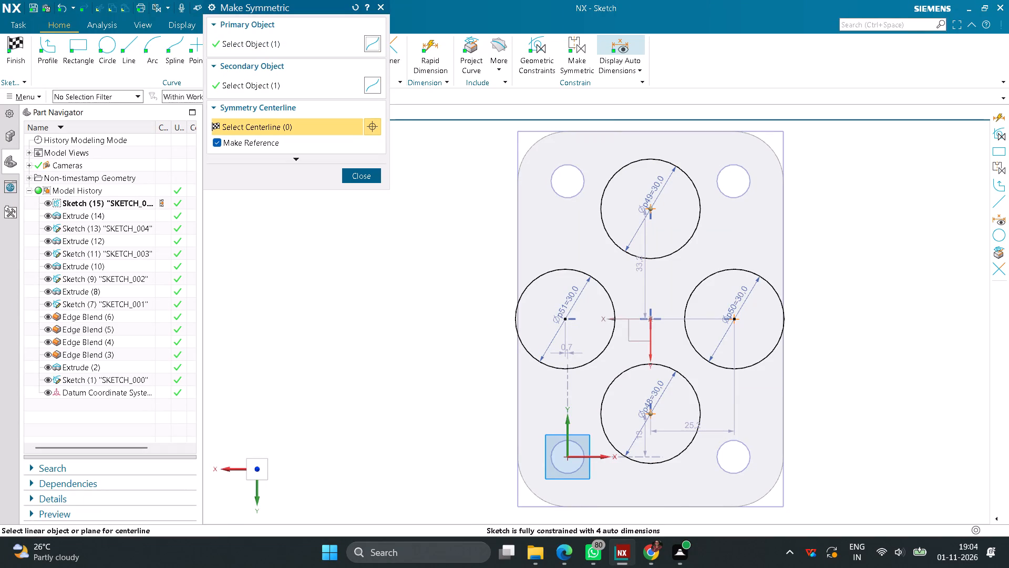
click(623, 320)
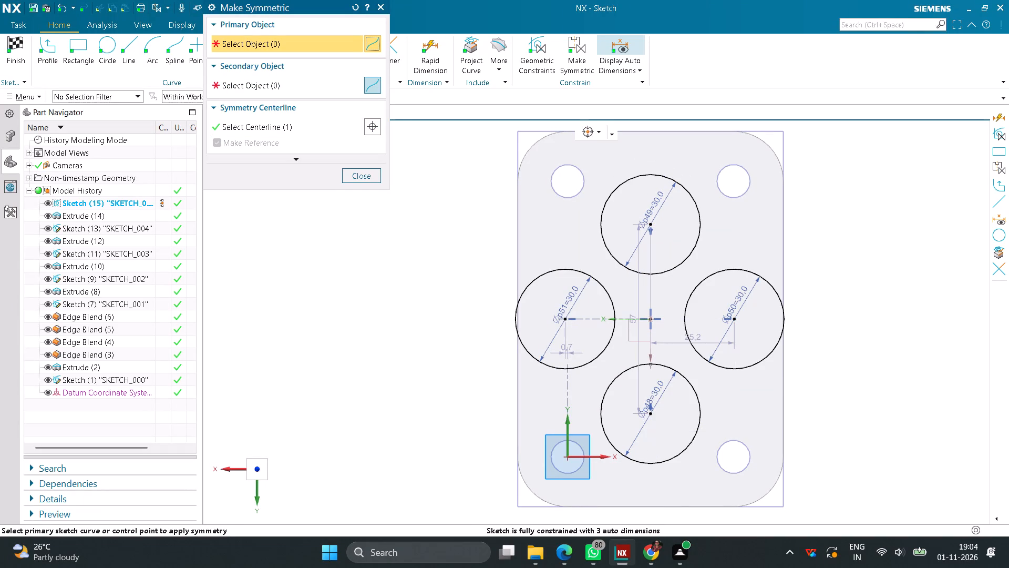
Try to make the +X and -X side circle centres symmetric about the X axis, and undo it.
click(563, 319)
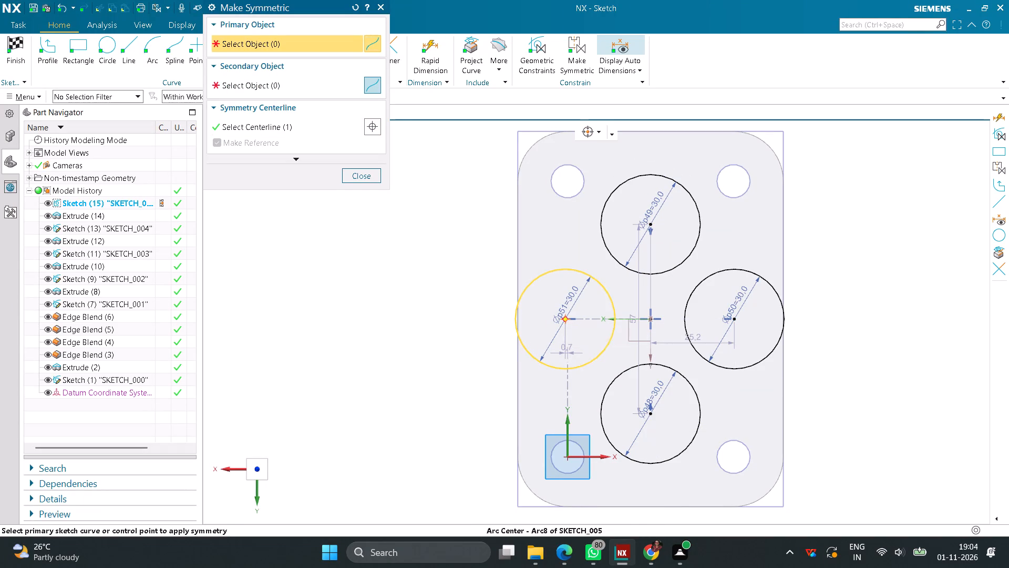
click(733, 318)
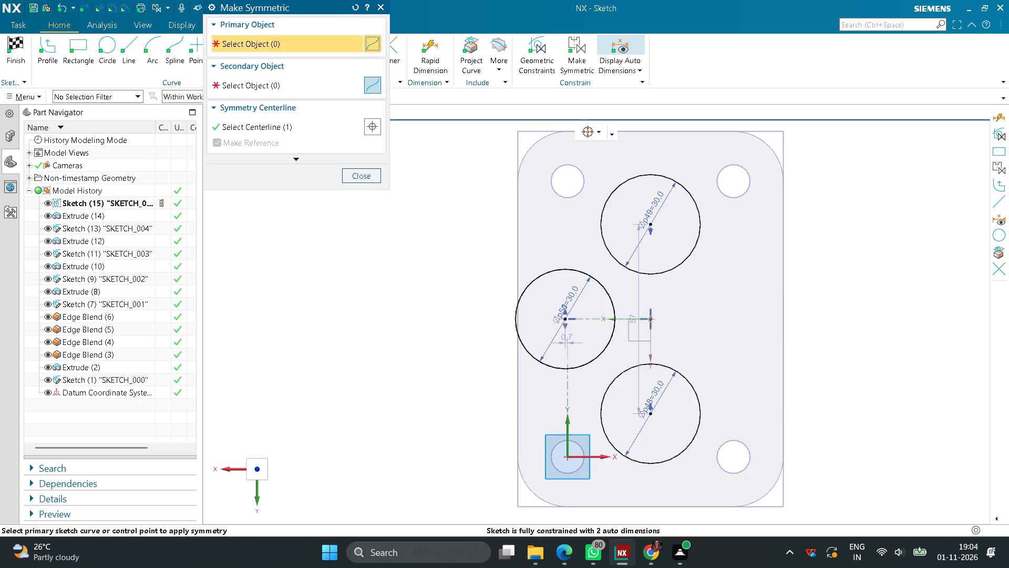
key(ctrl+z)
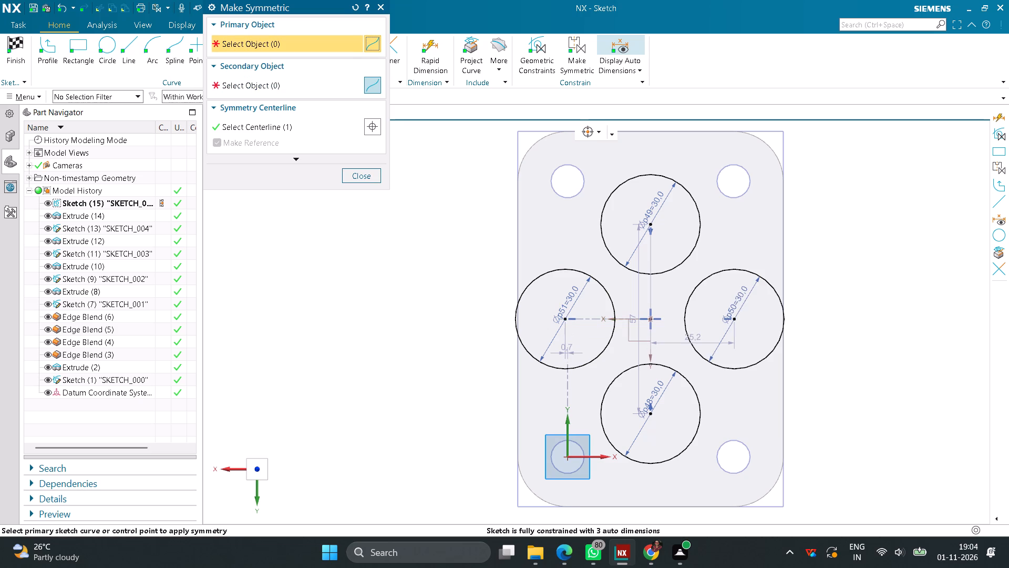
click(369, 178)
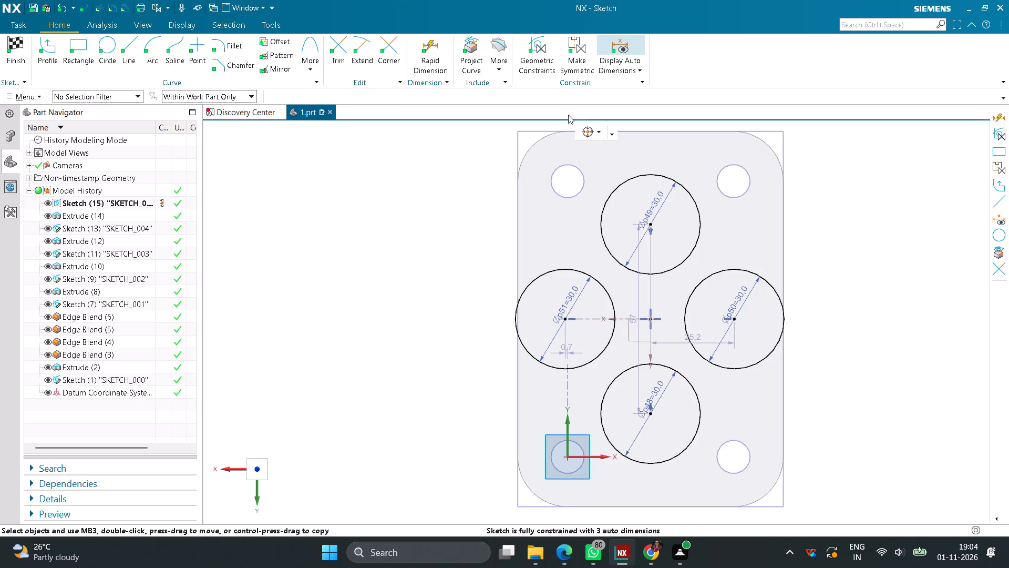
Make the centres of the +X and -X side circles symmetric about the datum Y axis.
click(580, 65)
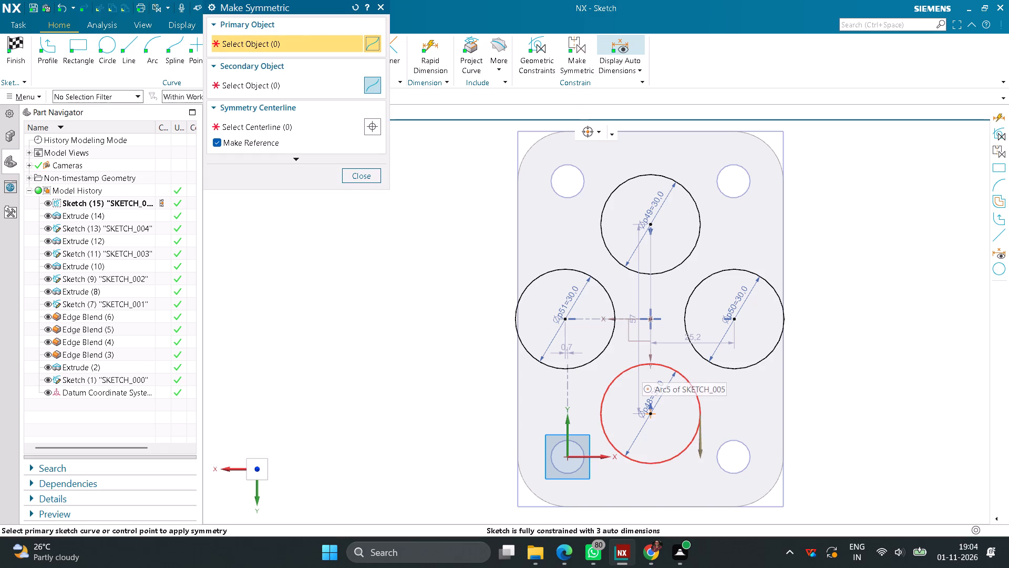
click(565, 317)
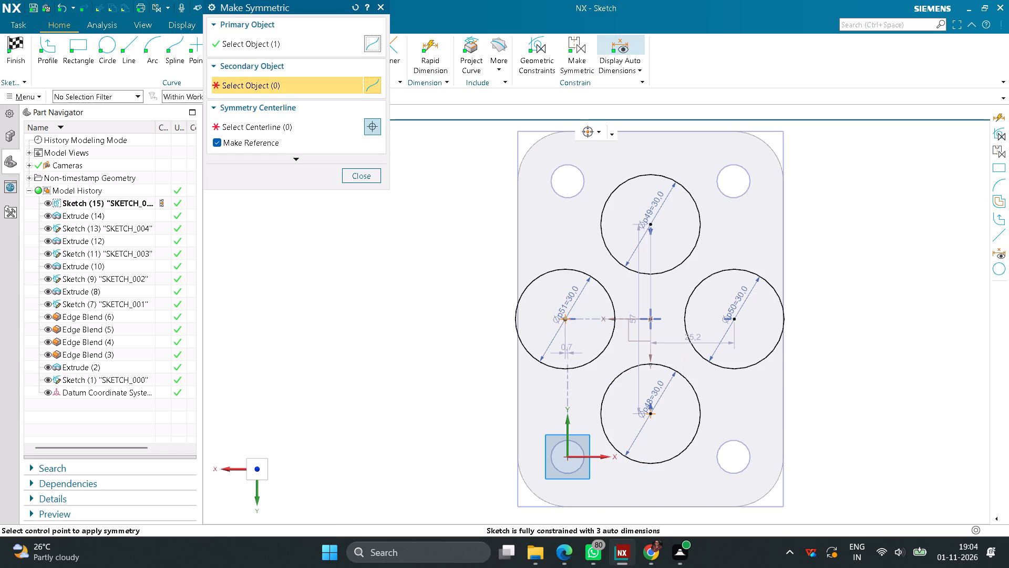
click(736, 319)
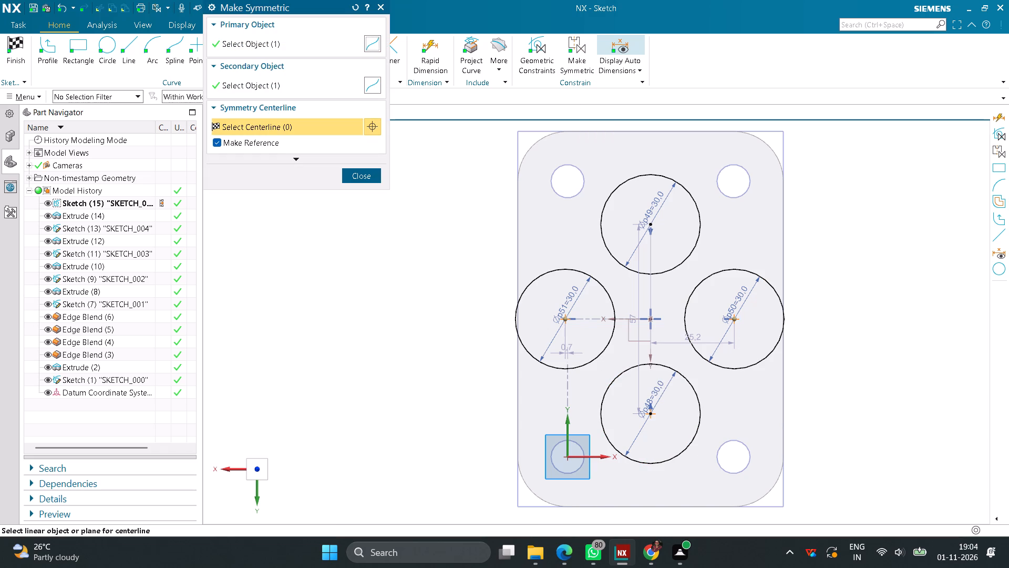
click(648, 354)
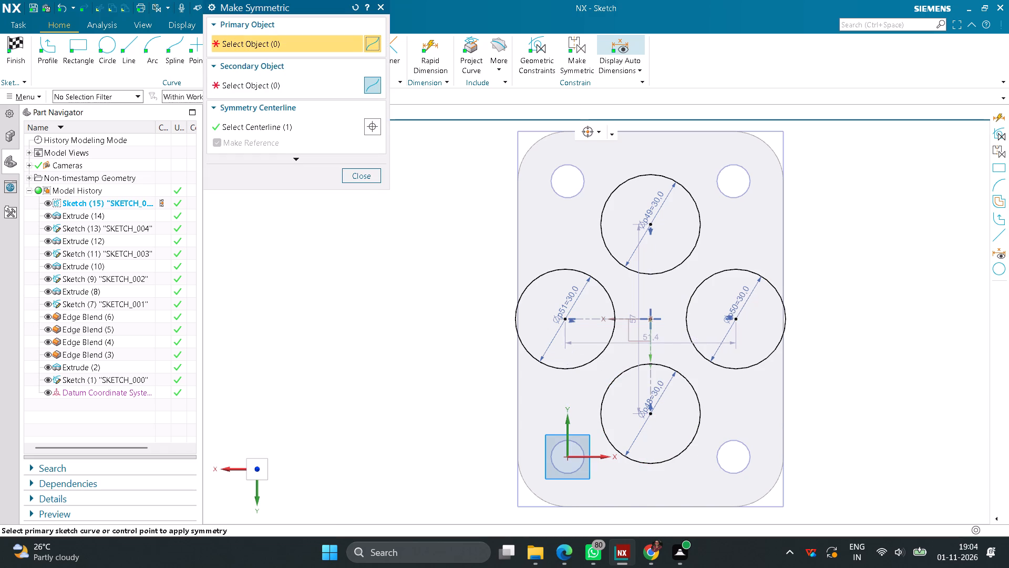
click(372, 181)
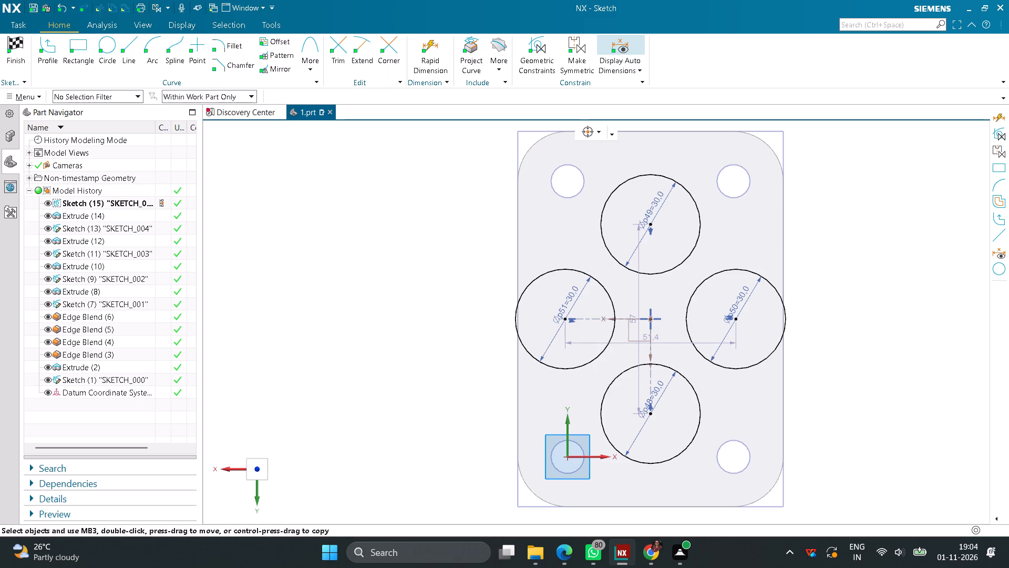
Set the centre-to-centre distance between the +X and -X side circles to 45 mm.
click(427, 65)
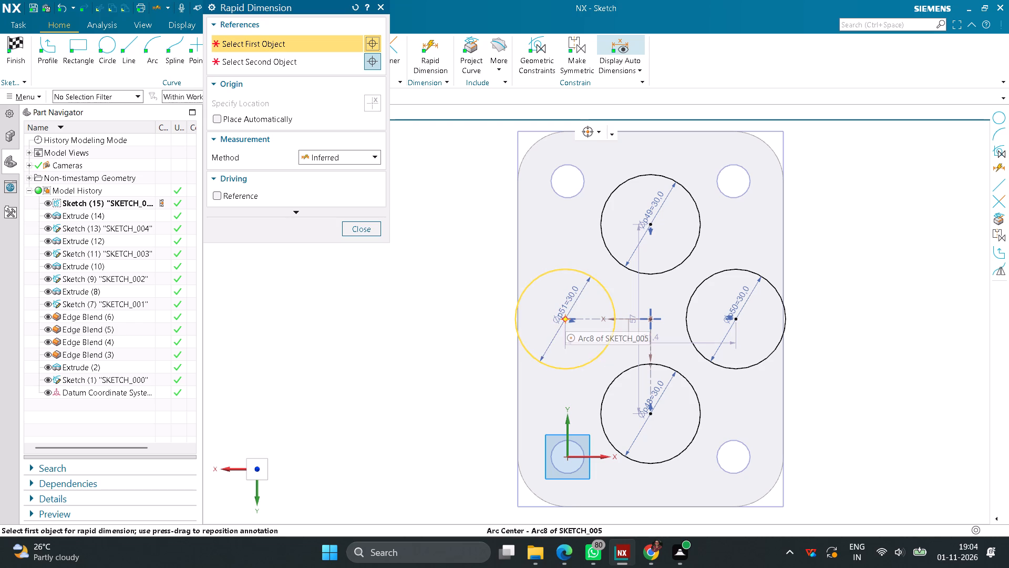
middle_click(487, 357)
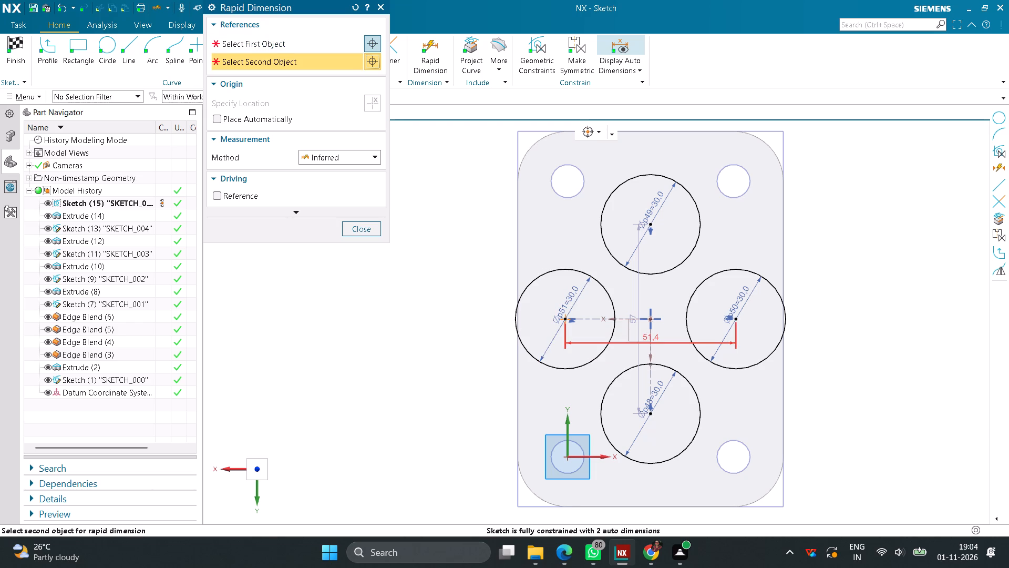
double_click(659, 341)
text(45)
key(Return)
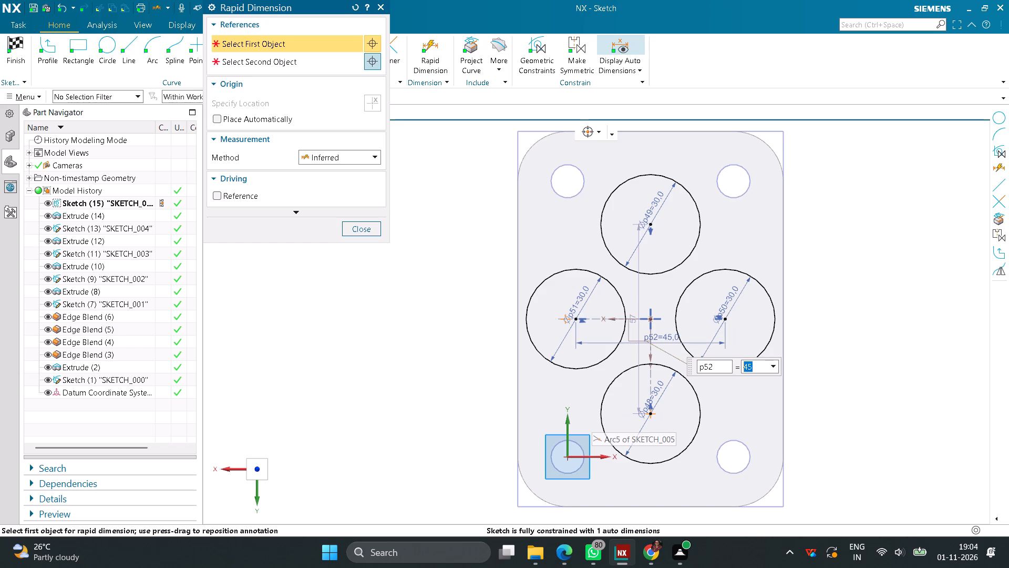
middle_click(441, 292)
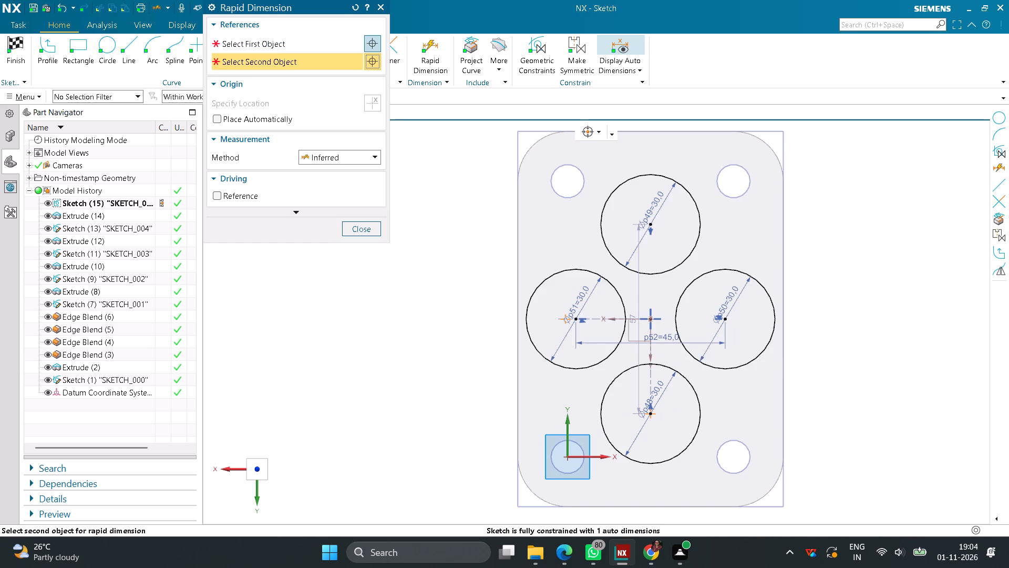
Set the centre-to-centre distance between the -Y and +Y side circles to 80 mm and finish dimensioning.
double_click(639, 363)
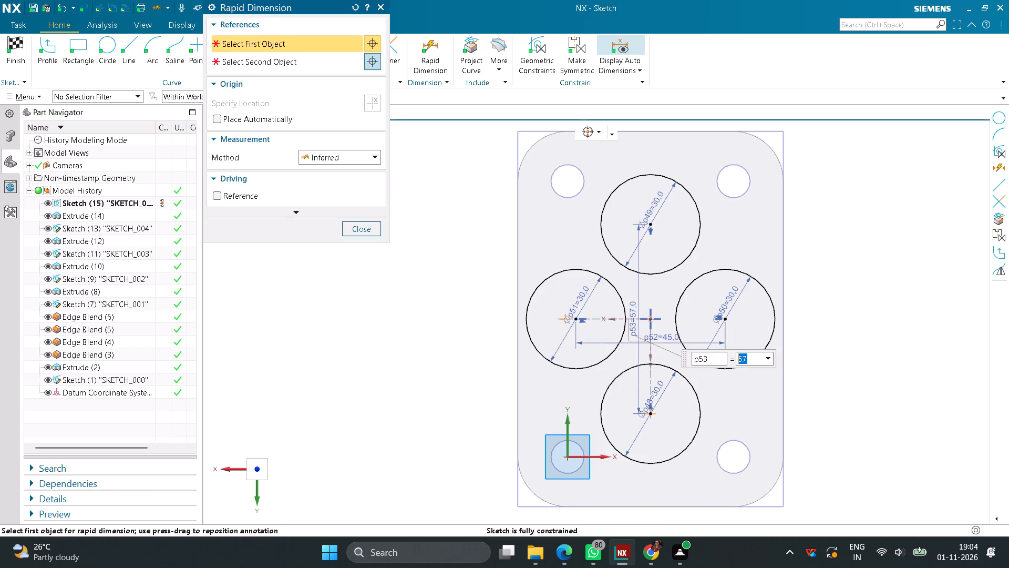
text(80)
key(Return)
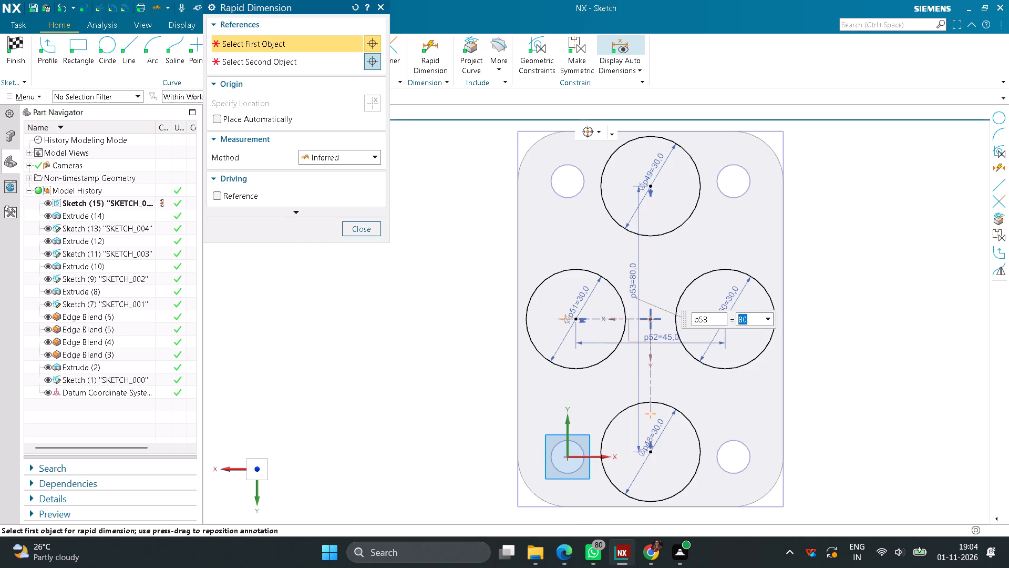
click(358, 231)
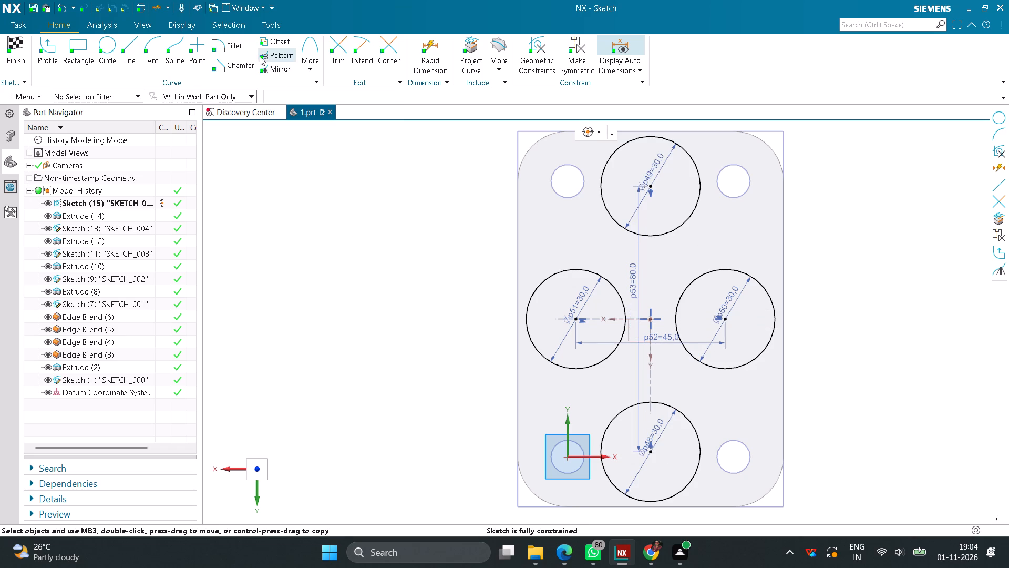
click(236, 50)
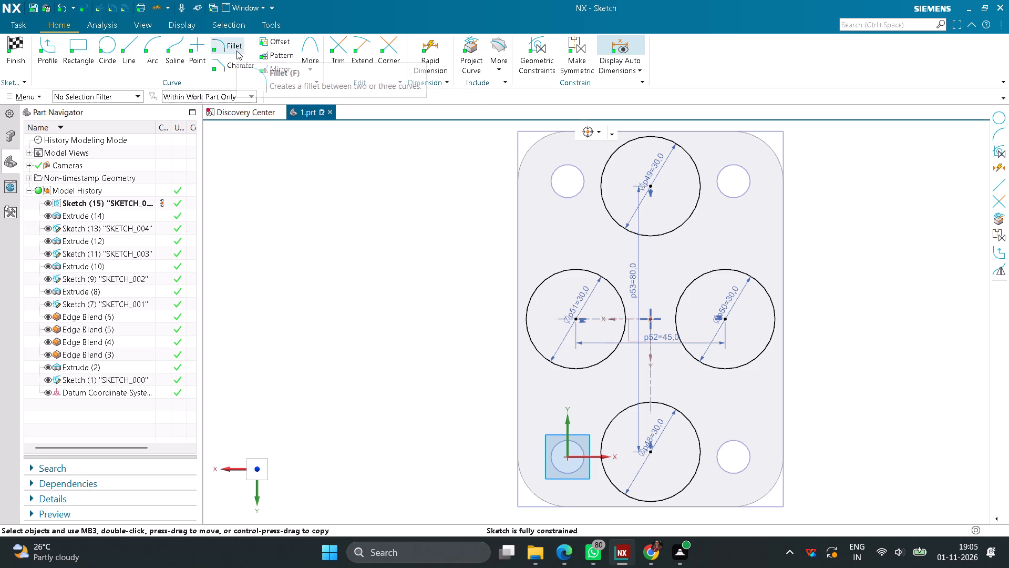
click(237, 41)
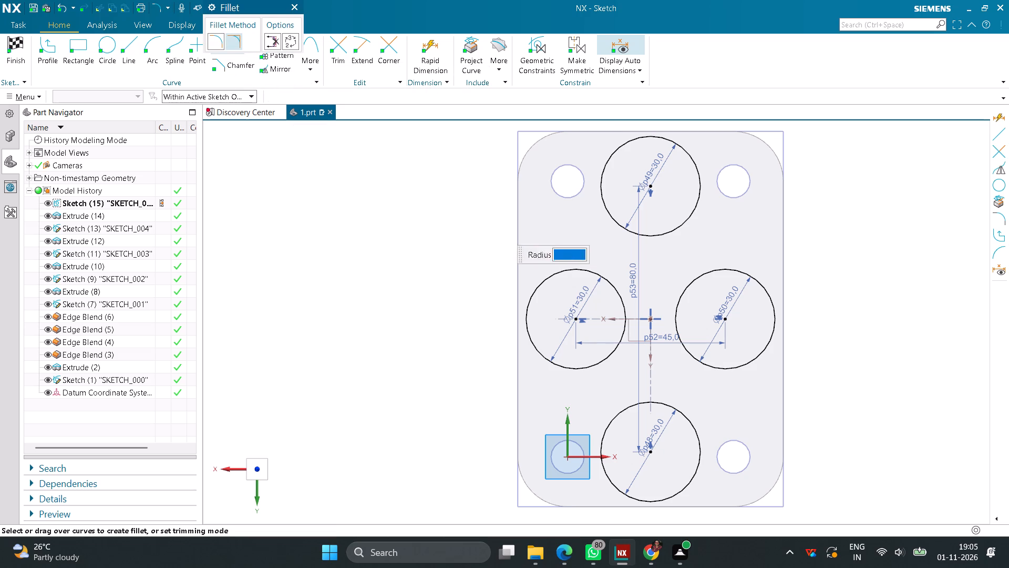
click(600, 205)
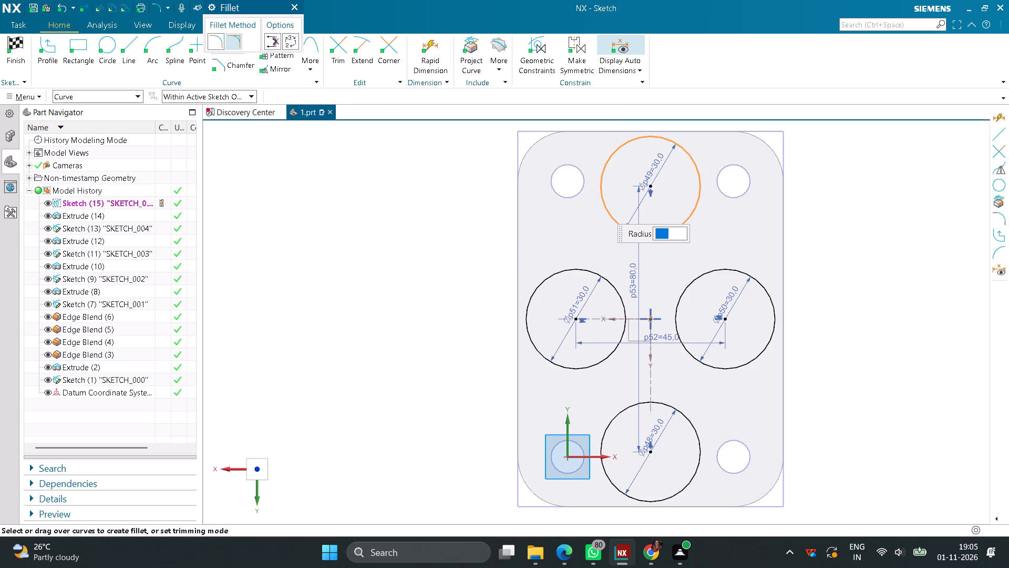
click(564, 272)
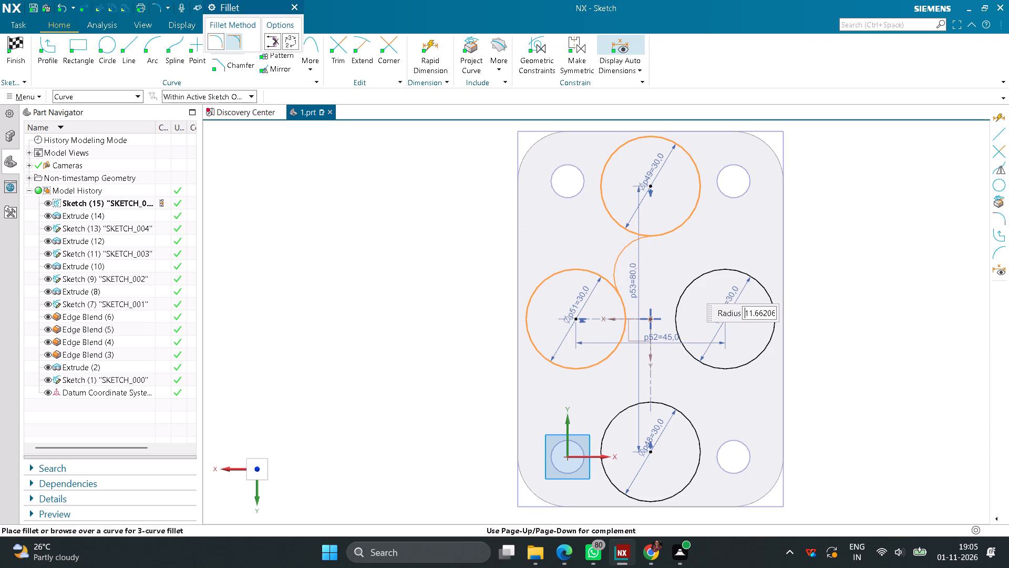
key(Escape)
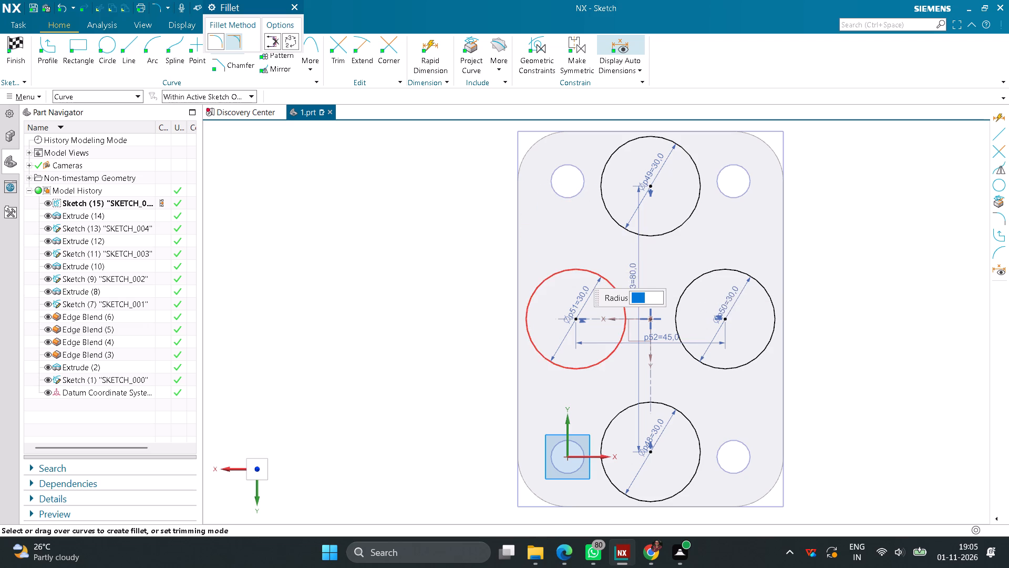
Add a 15 mm radius fillet on the outer side between the +X and -Y side circles.
click(576, 271)
click(610, 222)
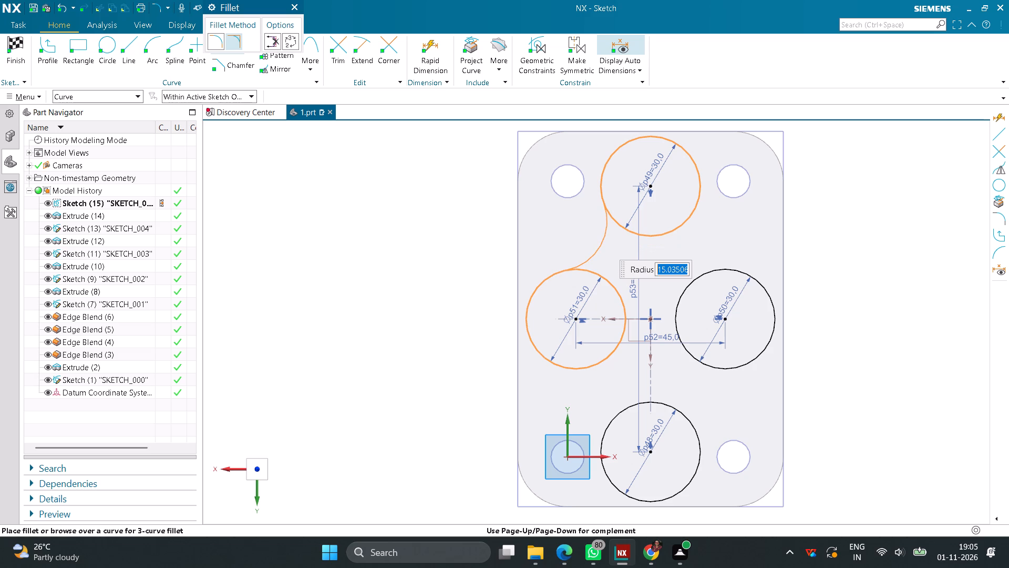
text(15)
key(Return)
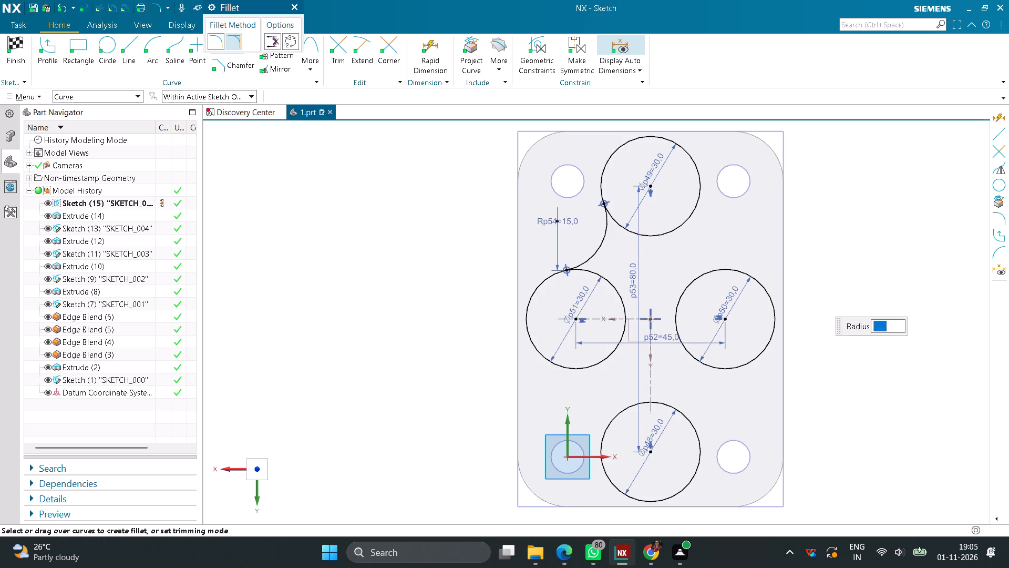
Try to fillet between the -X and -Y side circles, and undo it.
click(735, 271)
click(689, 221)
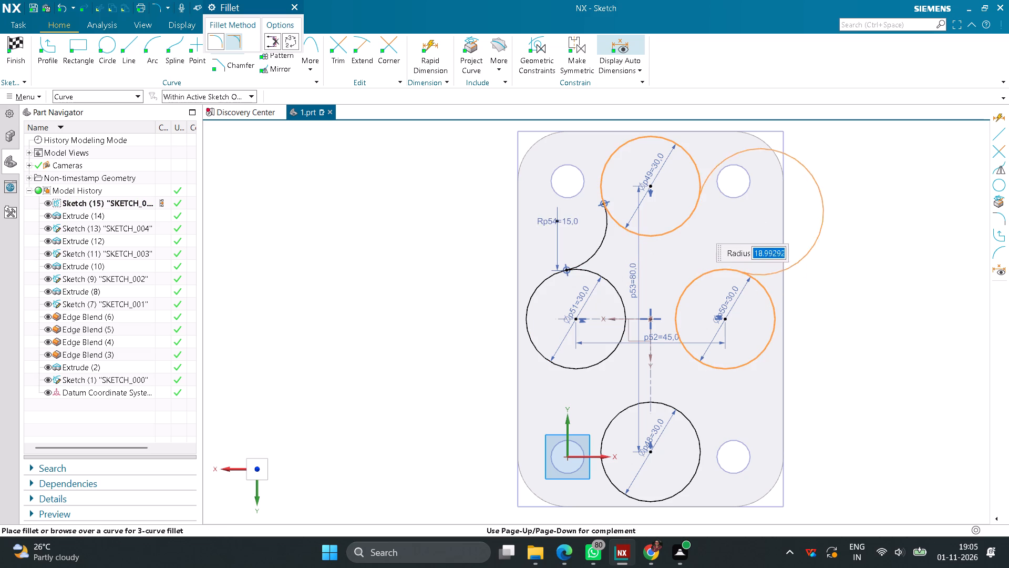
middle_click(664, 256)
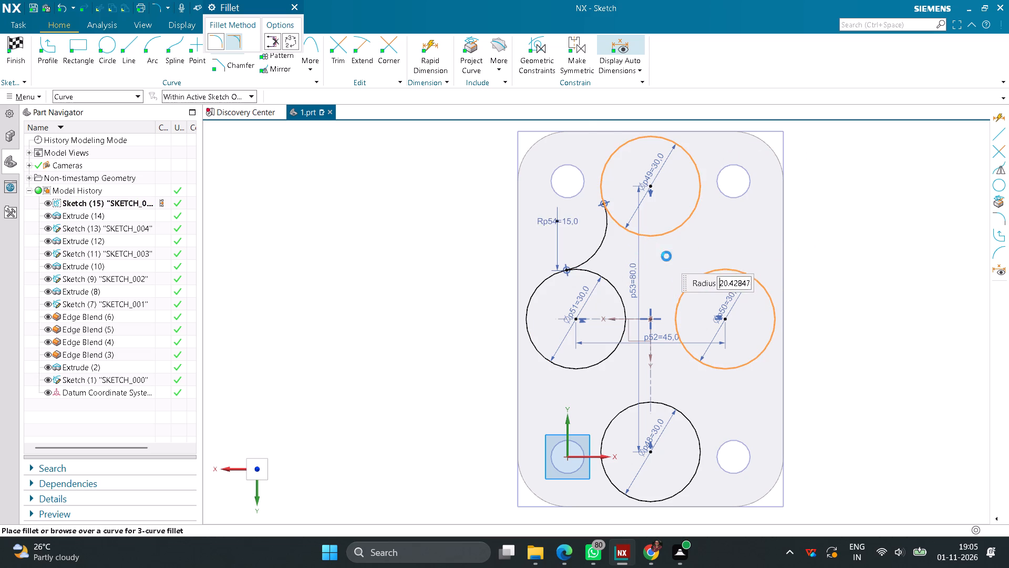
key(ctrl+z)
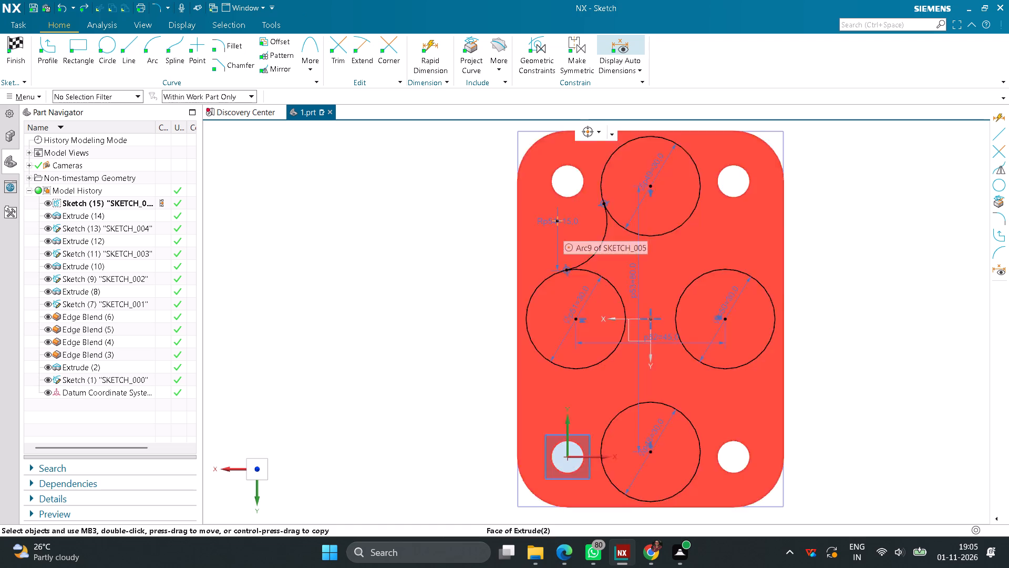
Add a 15 mm radius fillet on the outer side between the -Y and -X side circles.
click(239, 43)
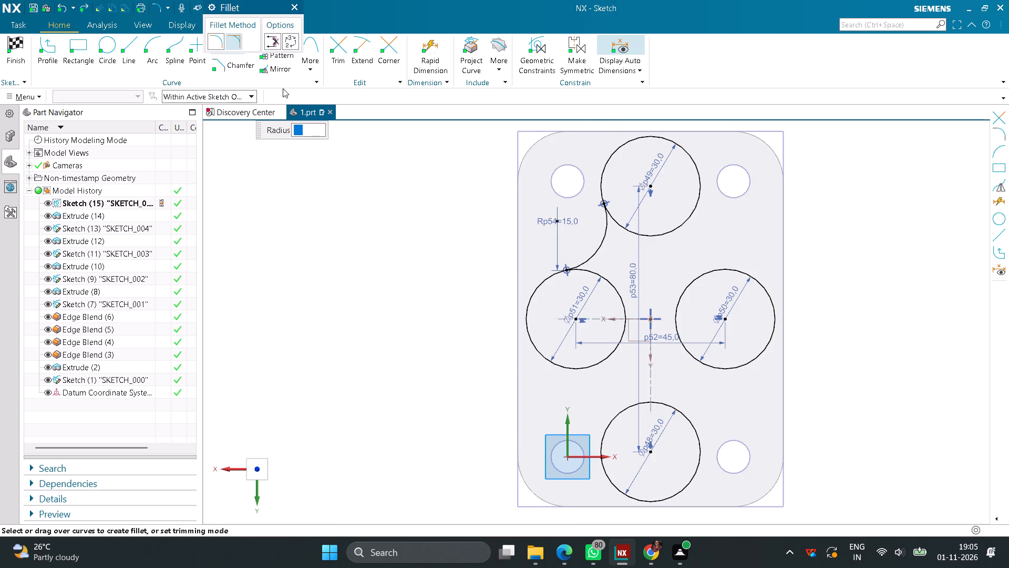
click(692, 212)
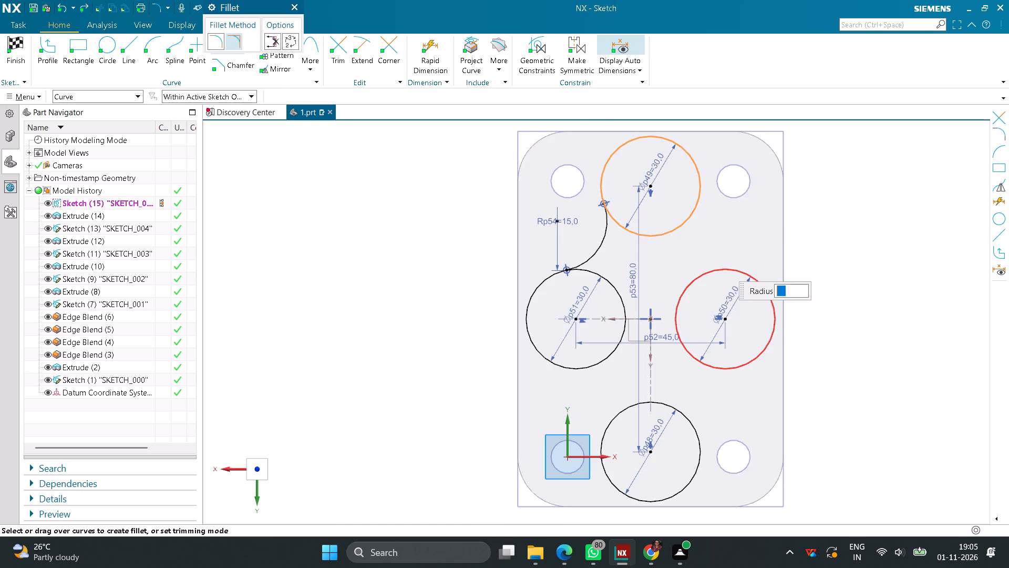
click(720, 264)
text(15)
key(Return)
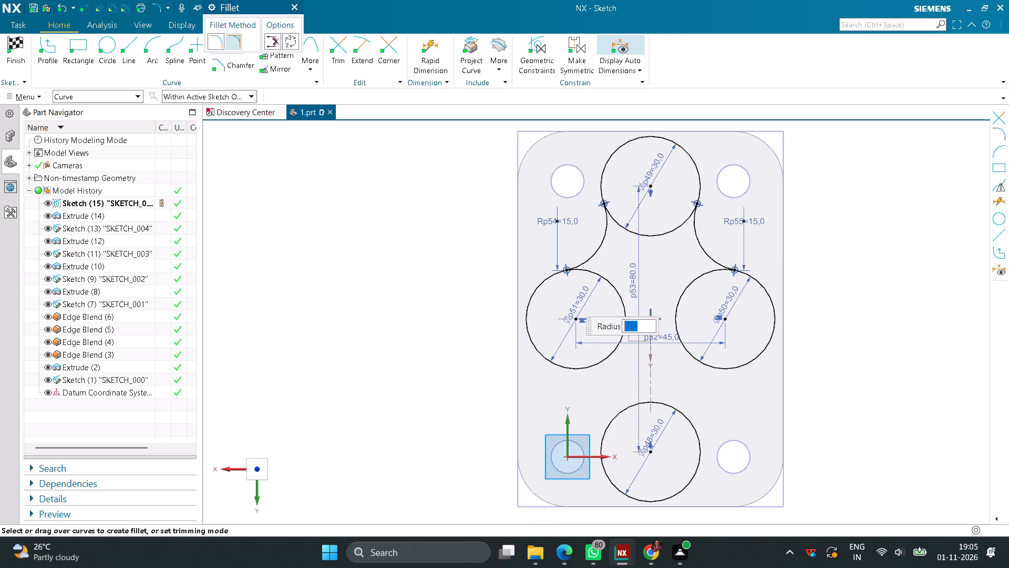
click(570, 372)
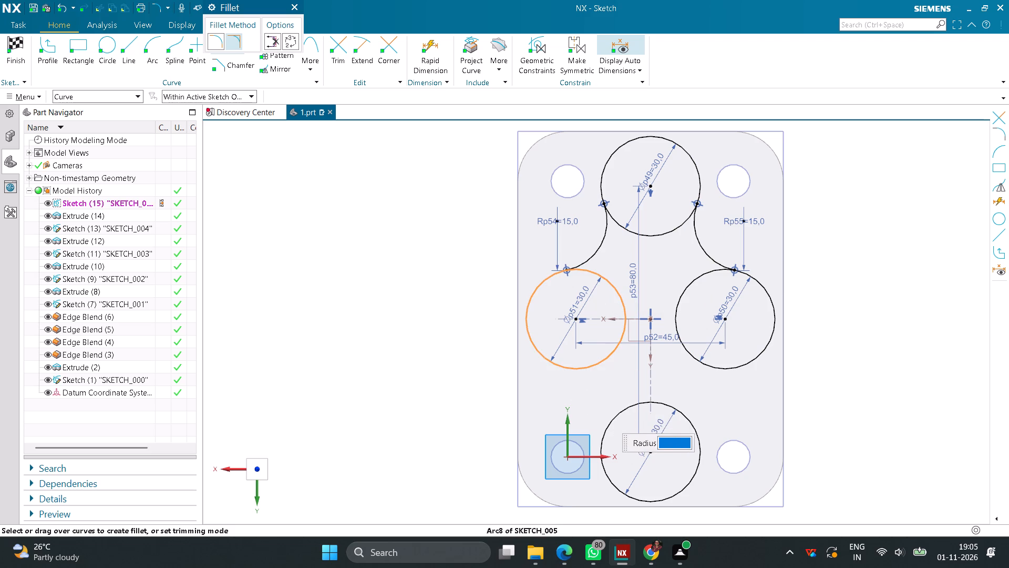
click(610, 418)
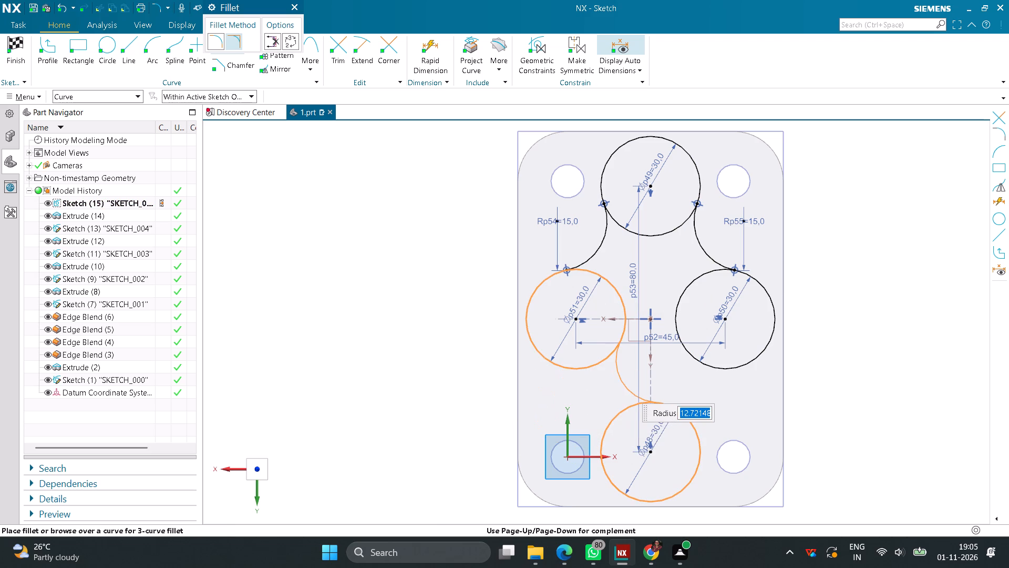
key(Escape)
Add a 15 mm radius fillet on the outer side between the +Y and +X side circles.
click(612, 420)
click(586, 365)
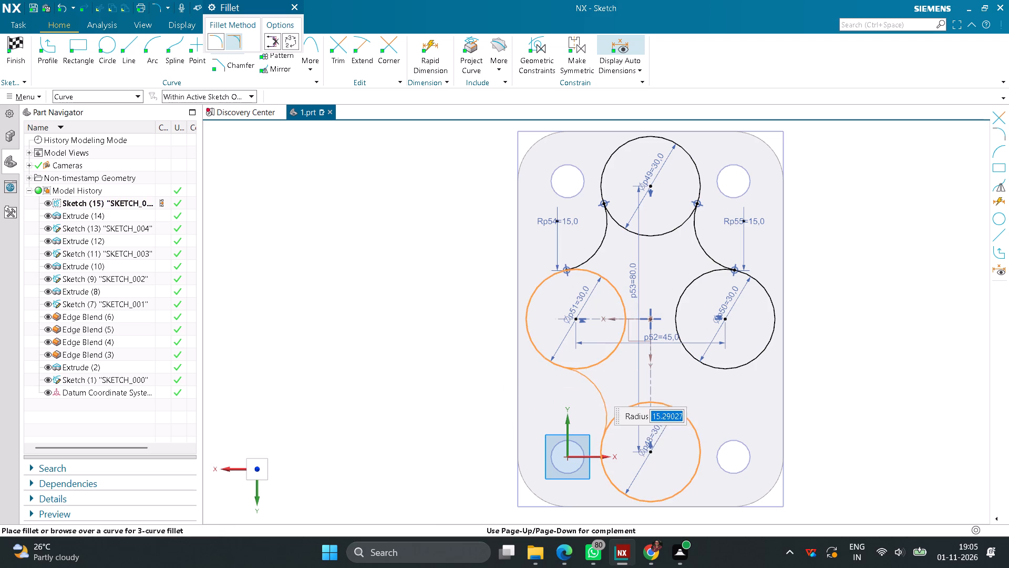
text(15)
key(Return)
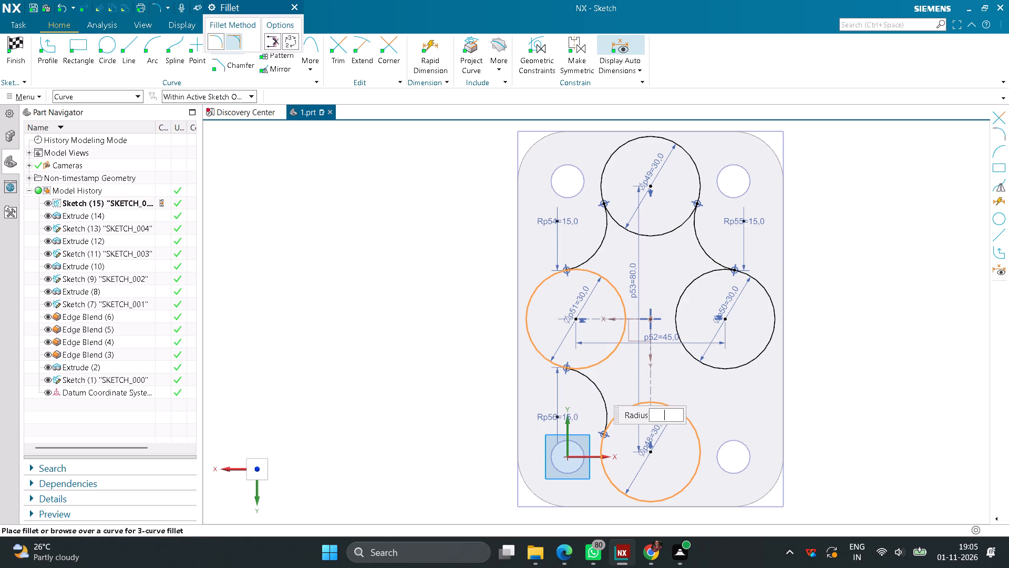
Add a 15 mm radius fillet on the outer side between the -X and +Y side circles and finish filleting.
click(713, 369)
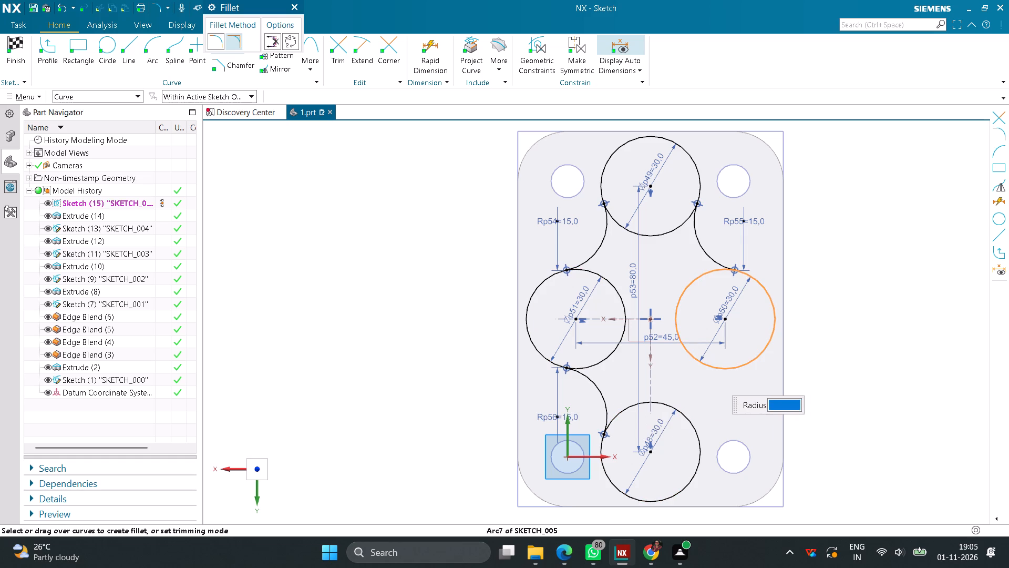
click(694, 429)
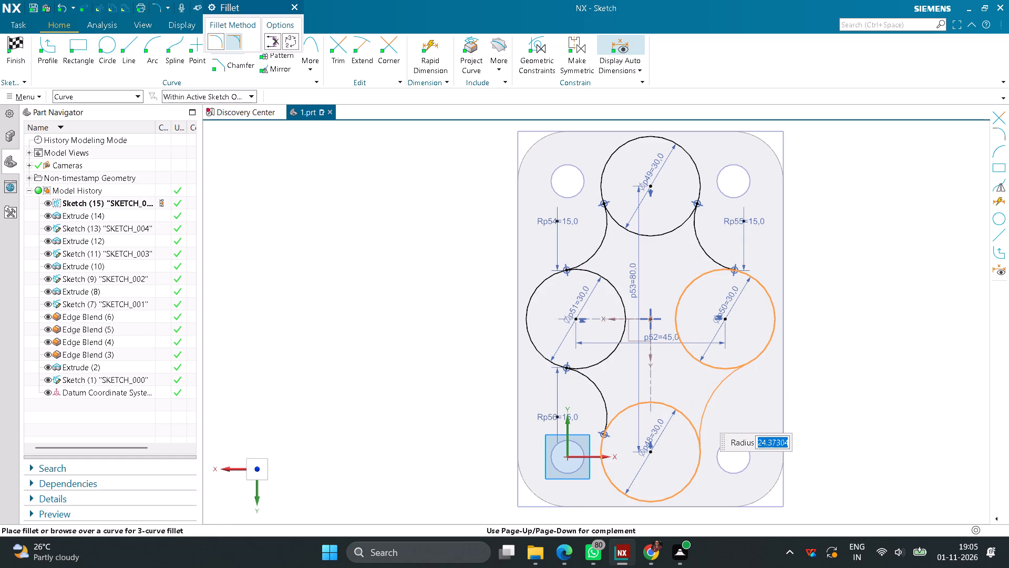
text(15)
key(Return)
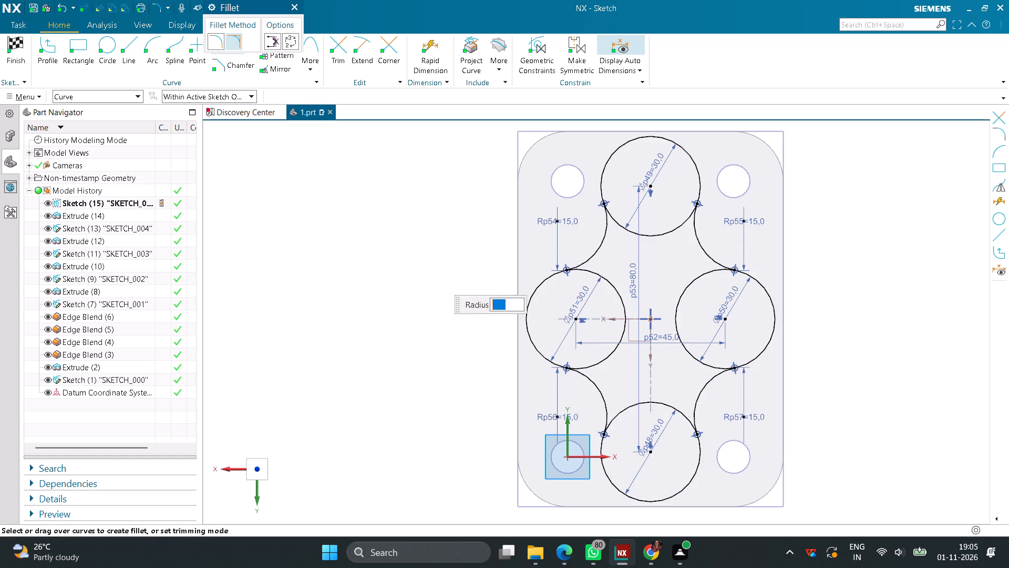
middle_click(326, 201)
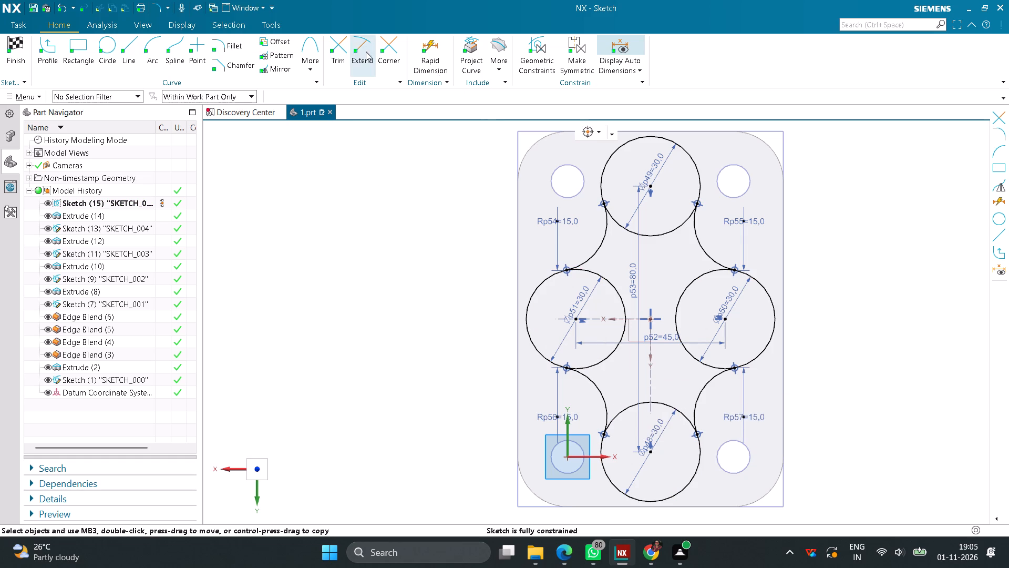
Trim away the inner arcs of all four circles to leave one closed lobed outline, and finish the sketch.
click(336, 43)
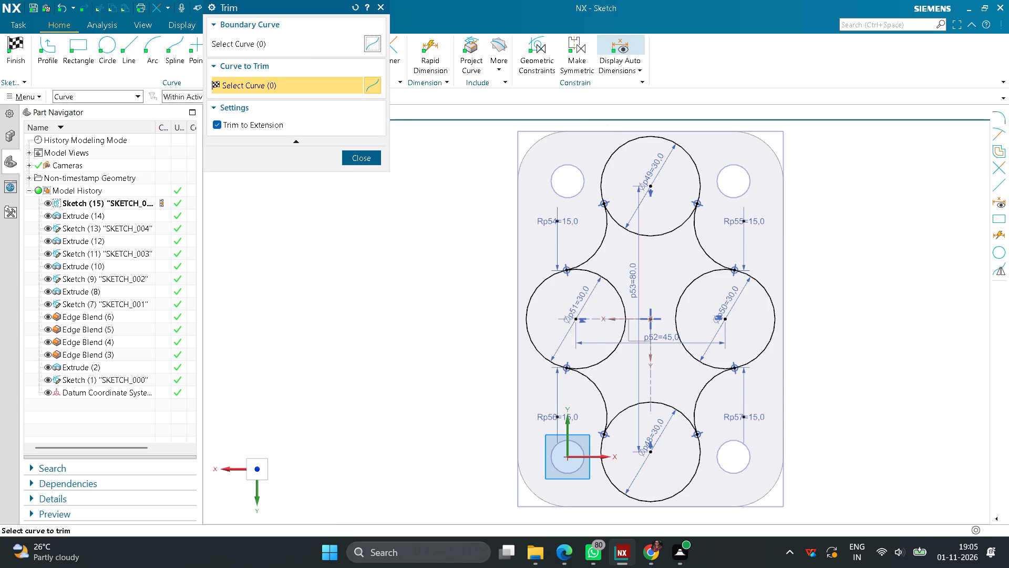
drag(661, 222, 623, 282)
drag(623, 282, 691, 332)
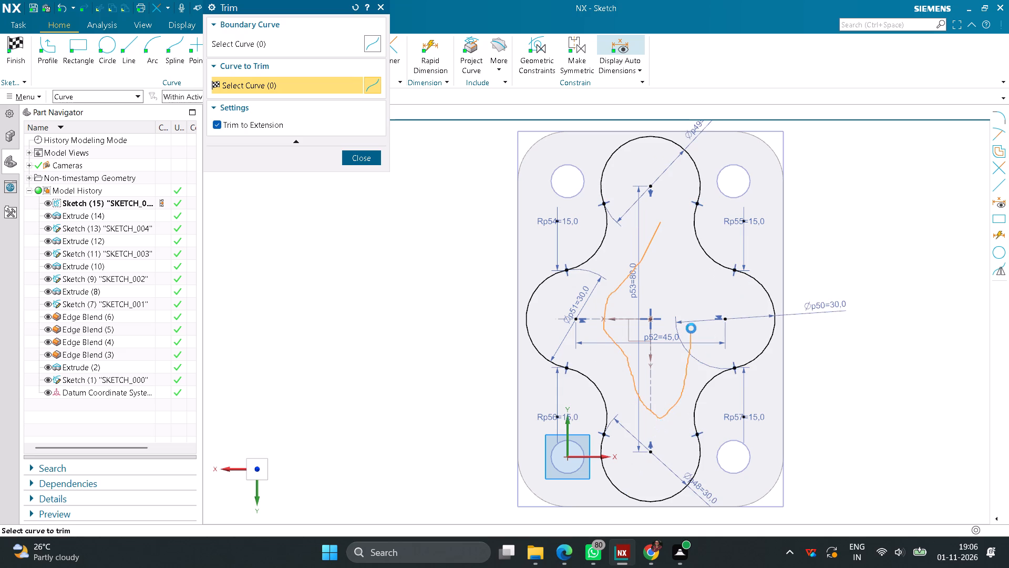
click(354, 162)
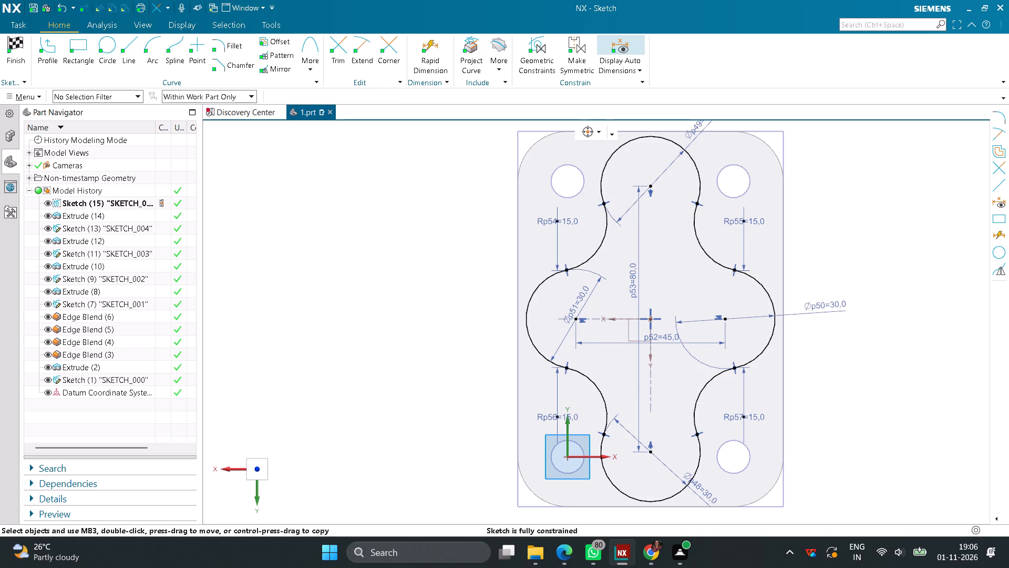
click(10, 47)
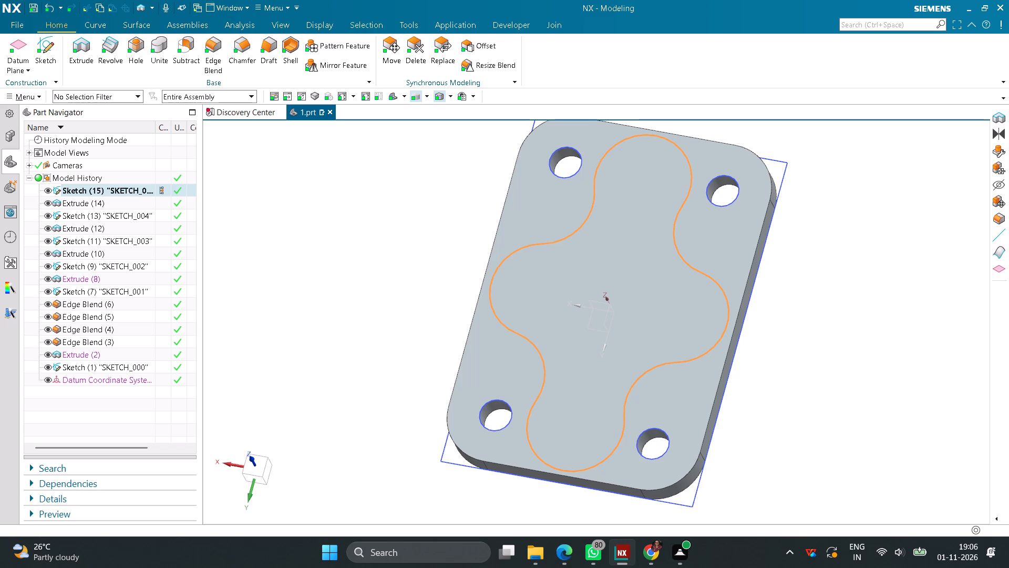
Extrude the closed lobed outline upward by 25-7.5 mm and unite it with the plate.
click(77, 58)
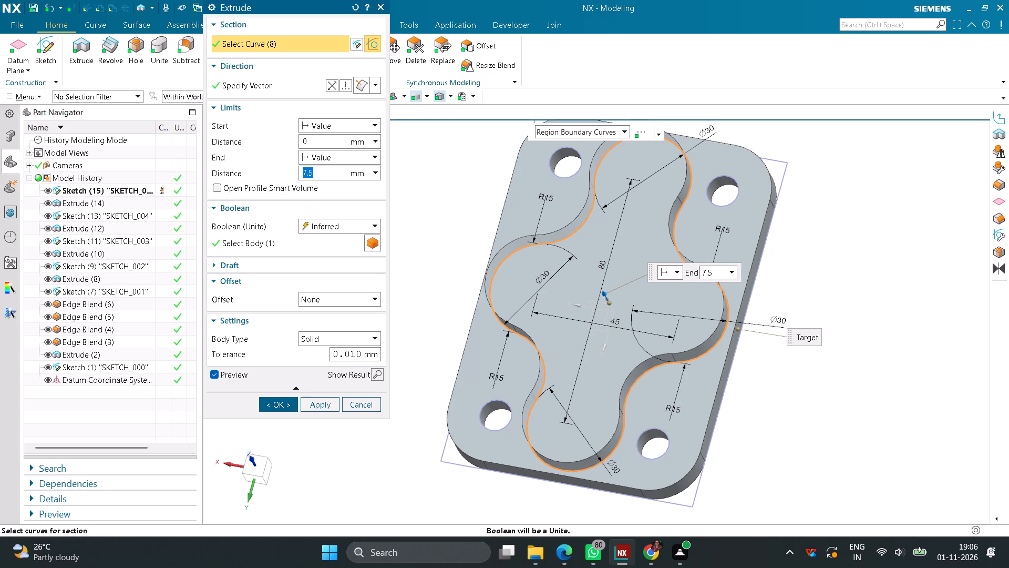
text(25-7.5)
key(Return)
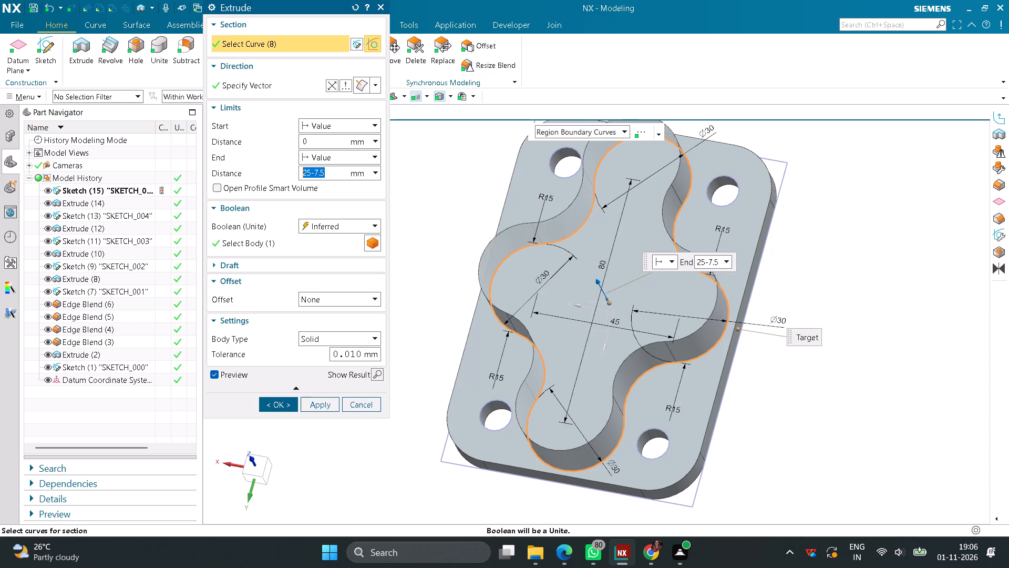
middle_drag(424, 360, 438, 320)
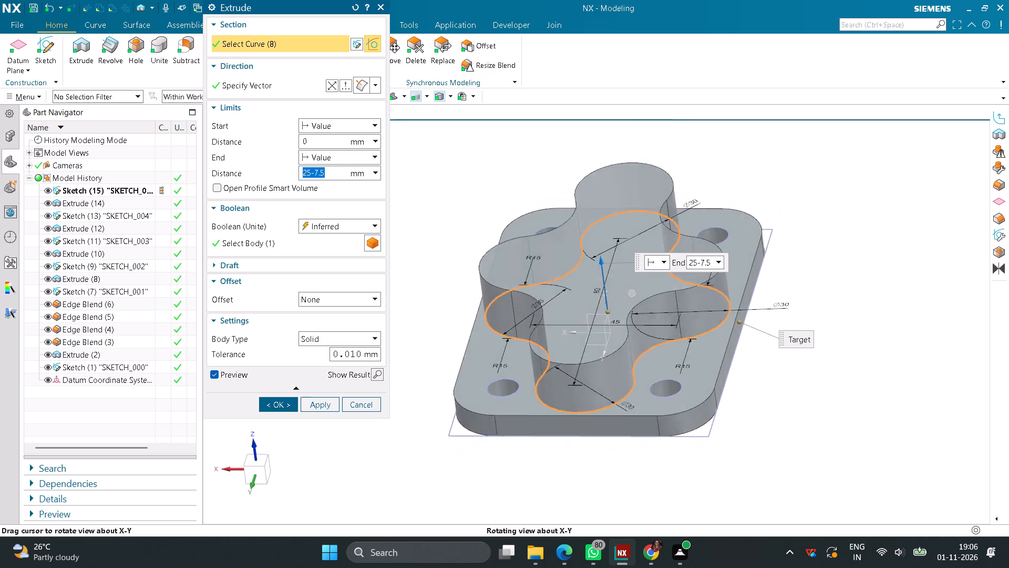
middle_drag(438, 320, 439, 306)
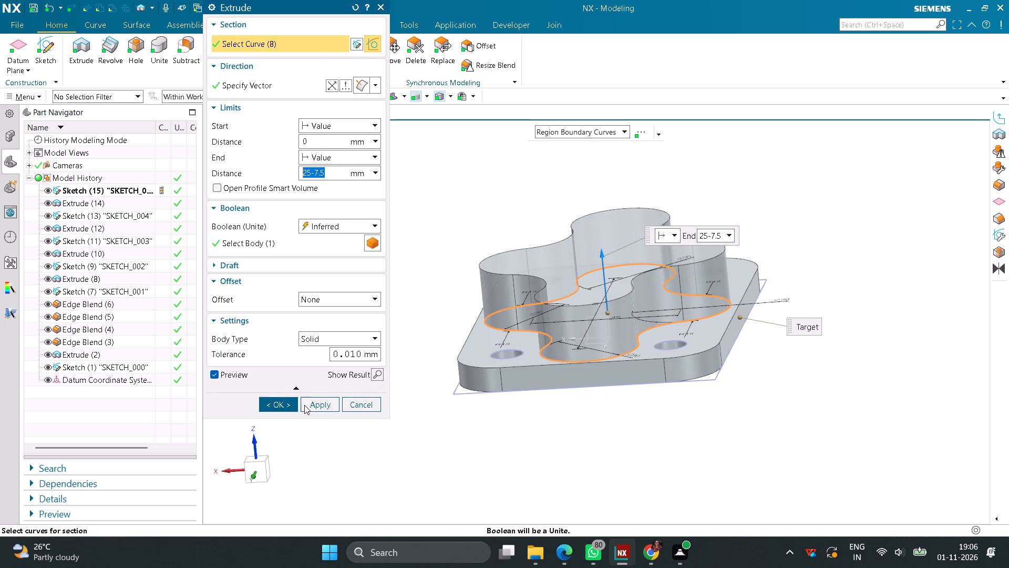
click(292, 404)
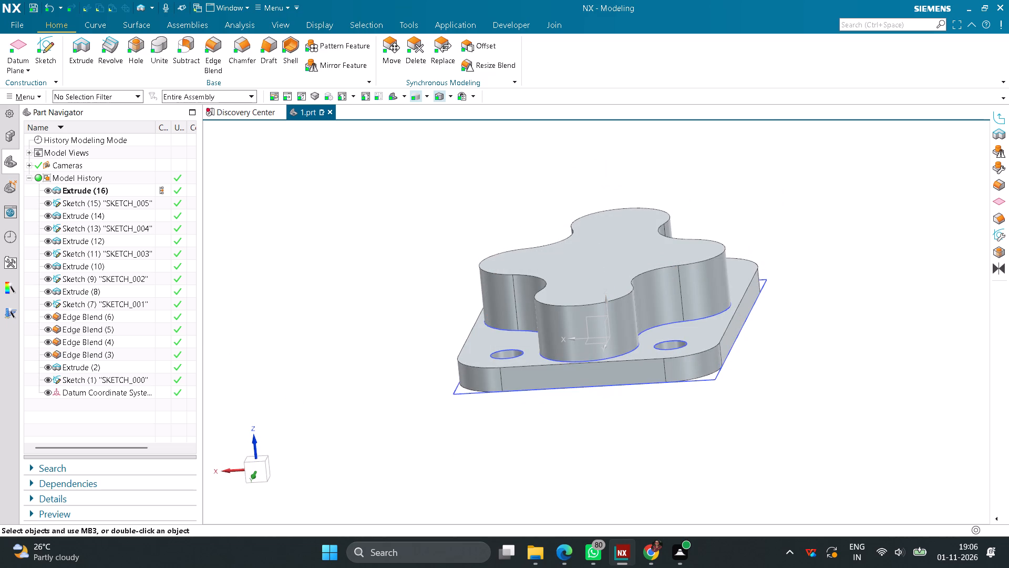
On the boss's top face, sketch four 30 mm diameter circles: near the +Y, -Y and -X lobes, and off the plate's +X side.
click(49, 50)
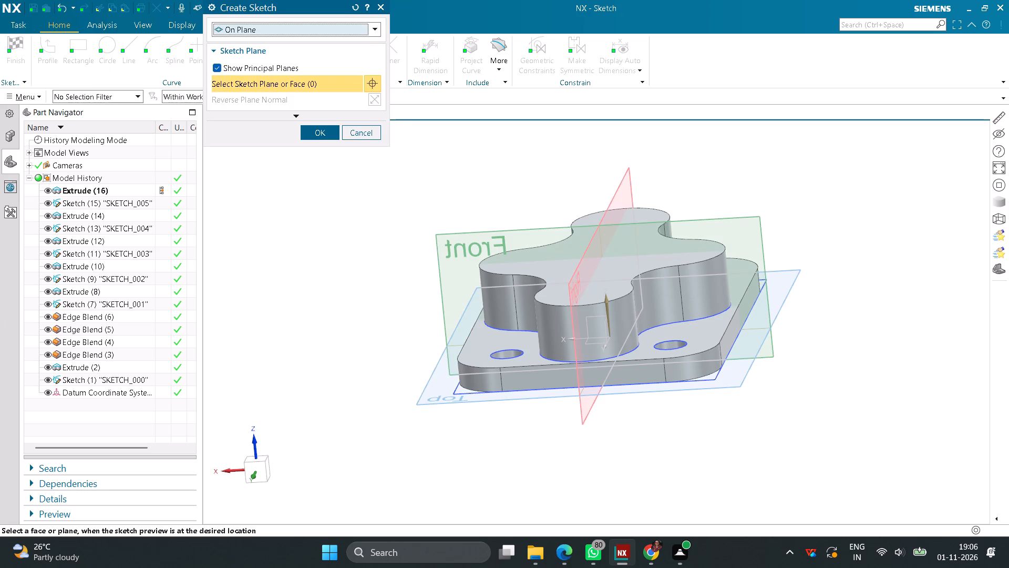
click(530, 267)
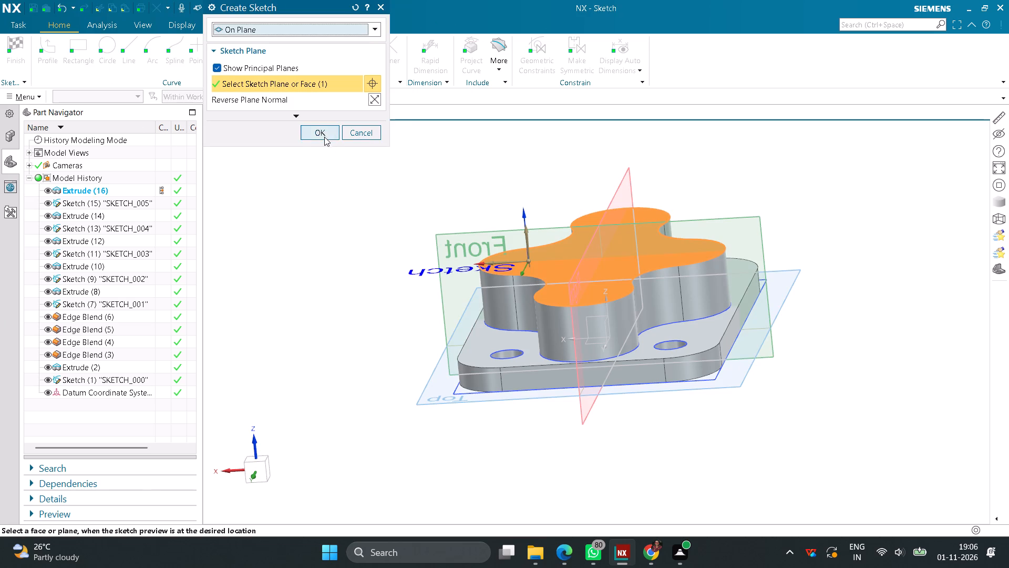
click(323, 135)
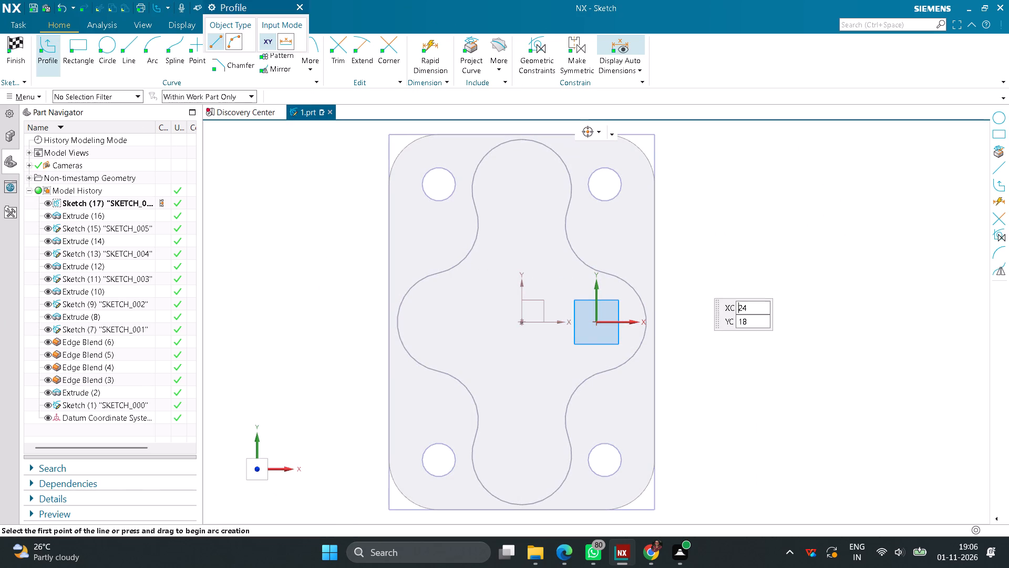
click(111, 50)
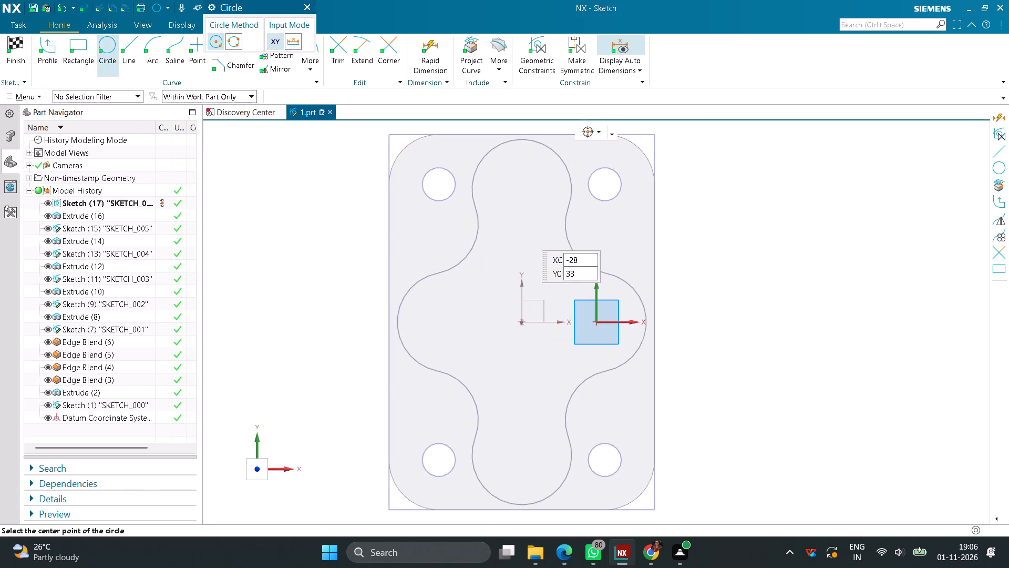
click(519, 197)
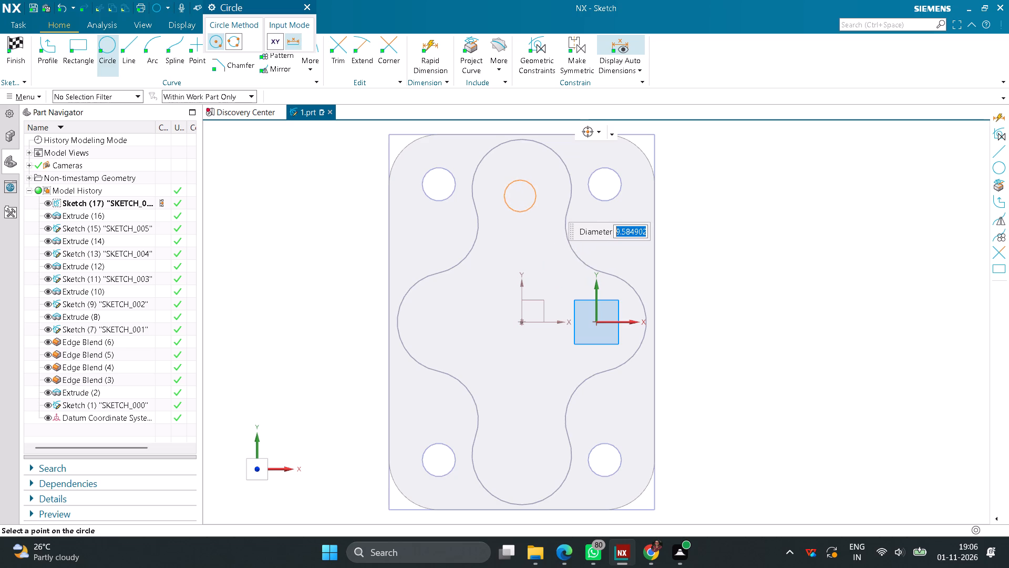
text(30)
key(Return)
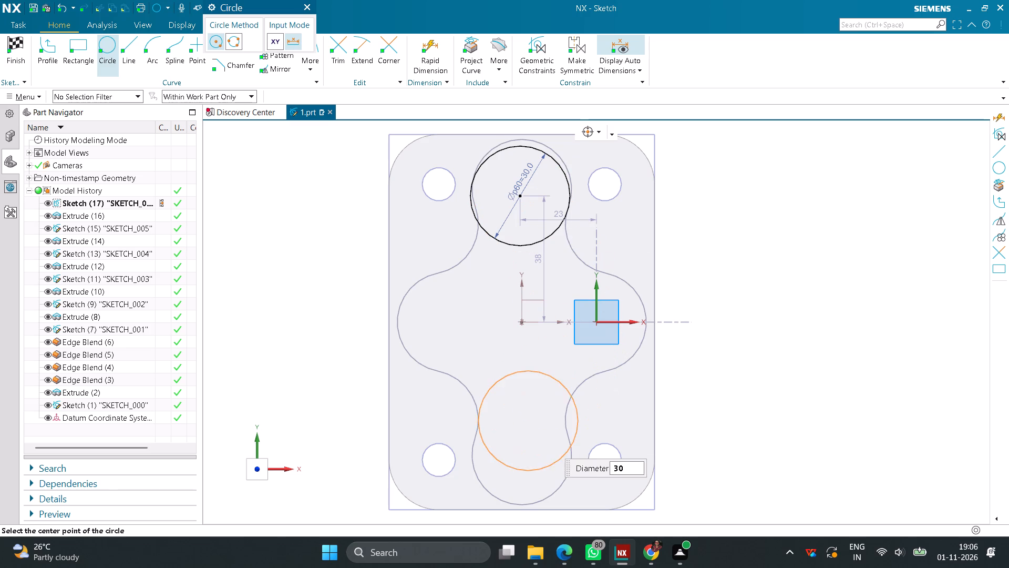
click(524, 440)
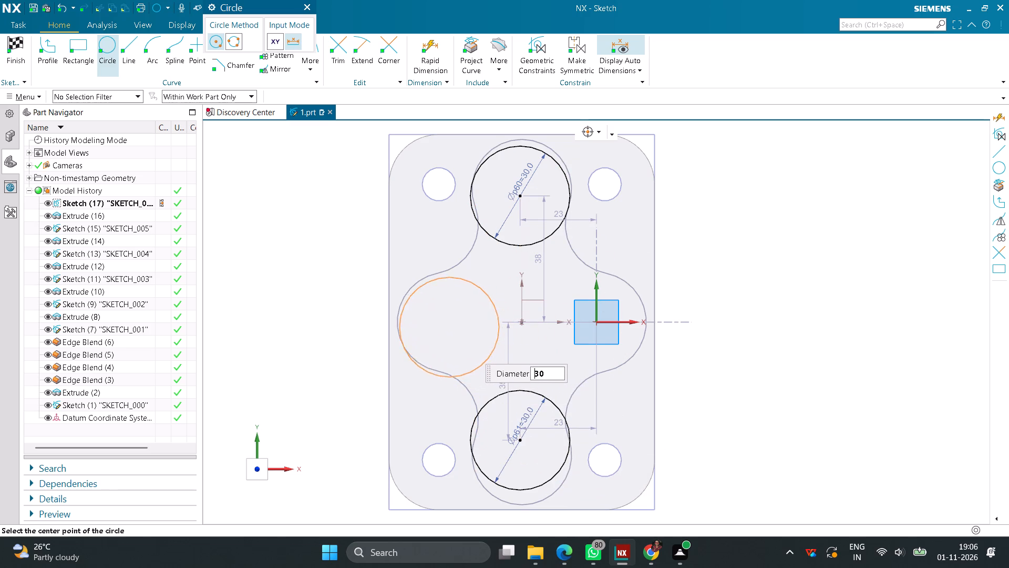
click(442, 322)
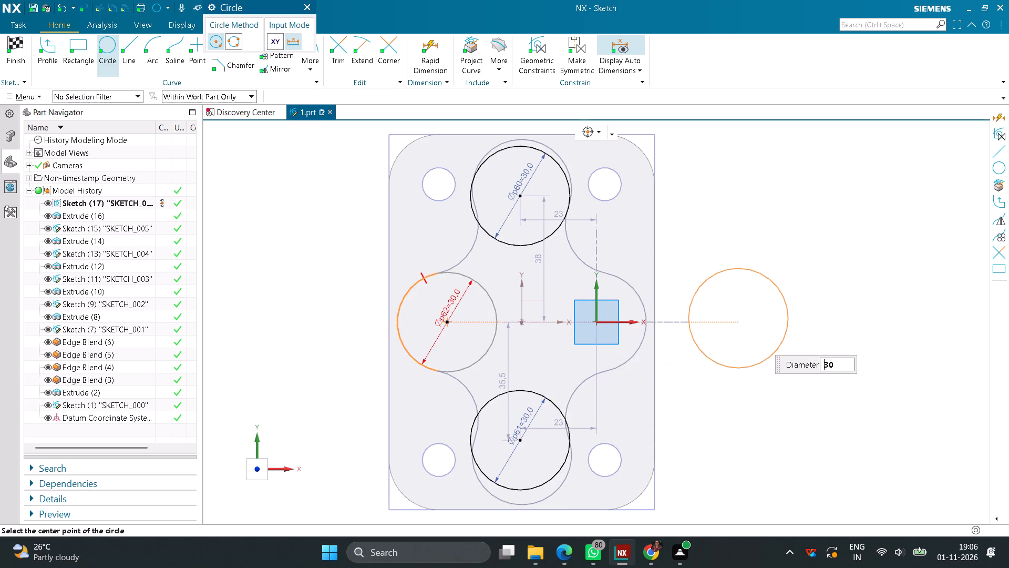
click(748, 316)
key(Escape)
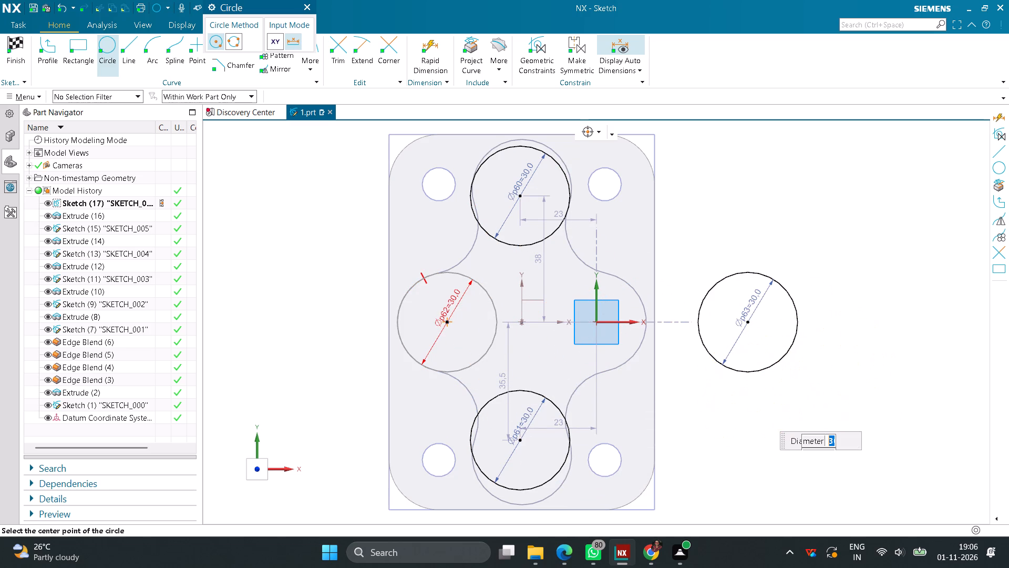
middle_click(675, 387)
Delete the overconstrained tangent constraint on the -X side circle.
click(423, 273)
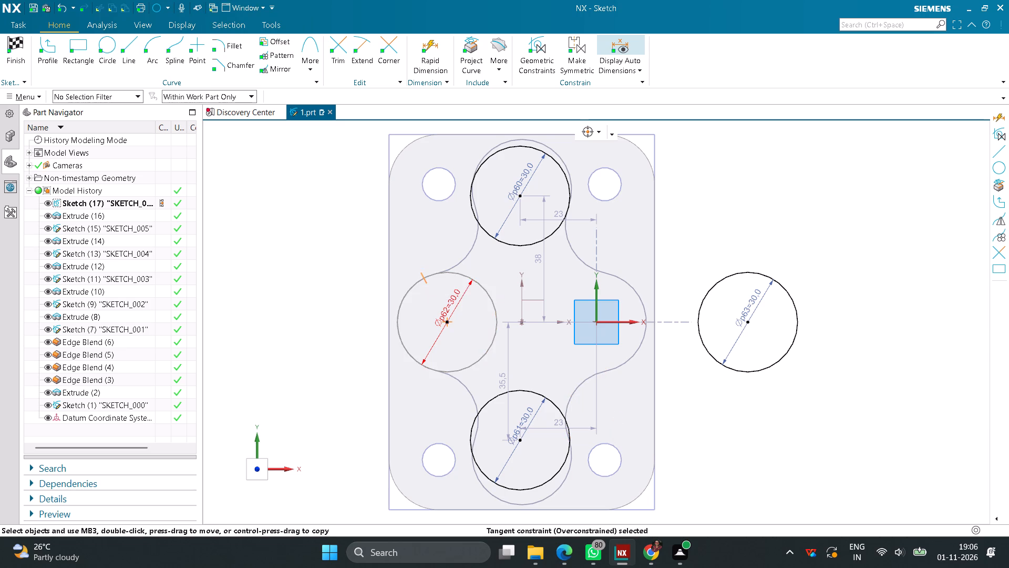
key(Delete)
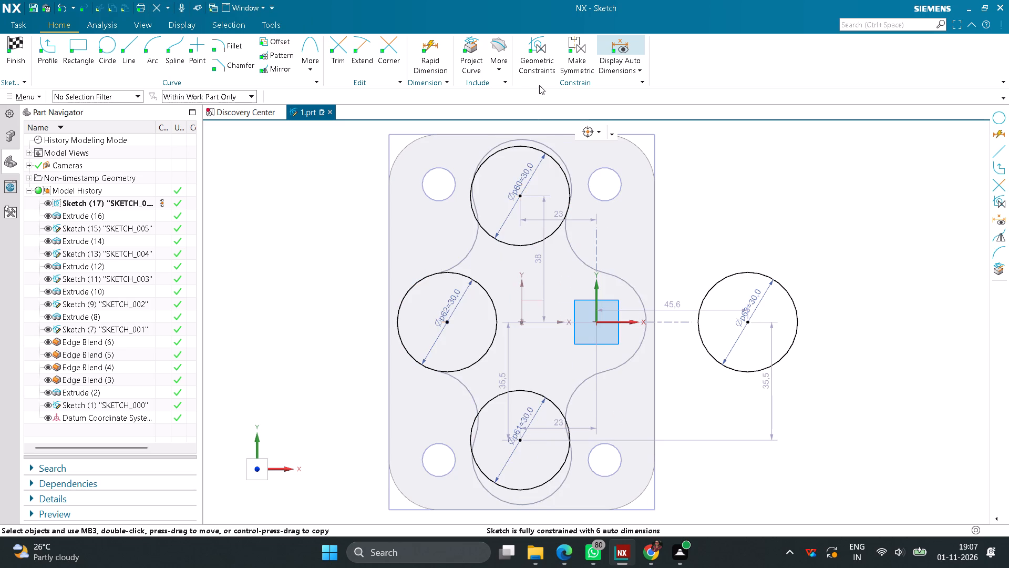
Make the +Y and -Y side circles concentric with the boss's +Y and -Y lobe arcs.
click(537, 68)
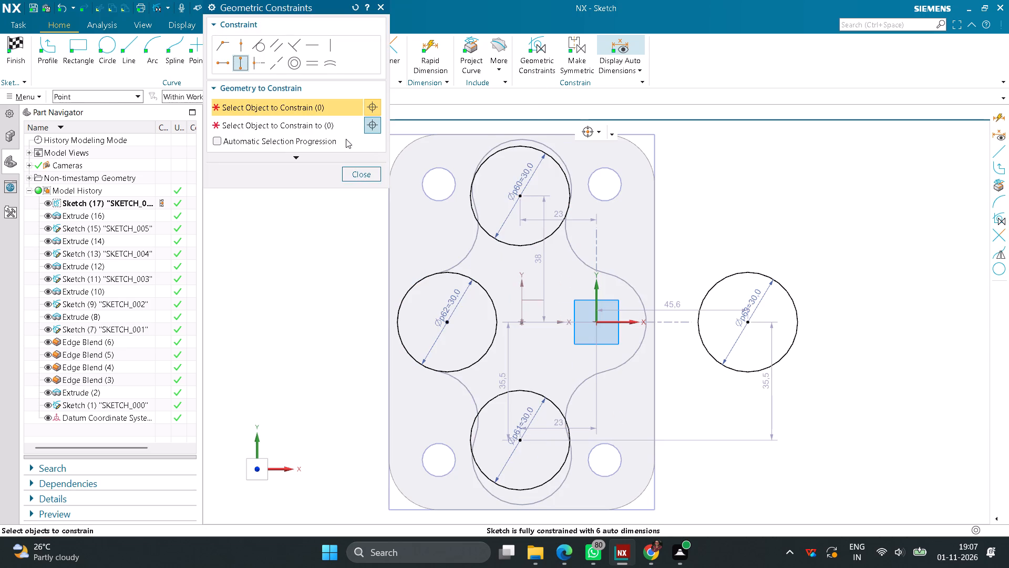
click(294, 65)
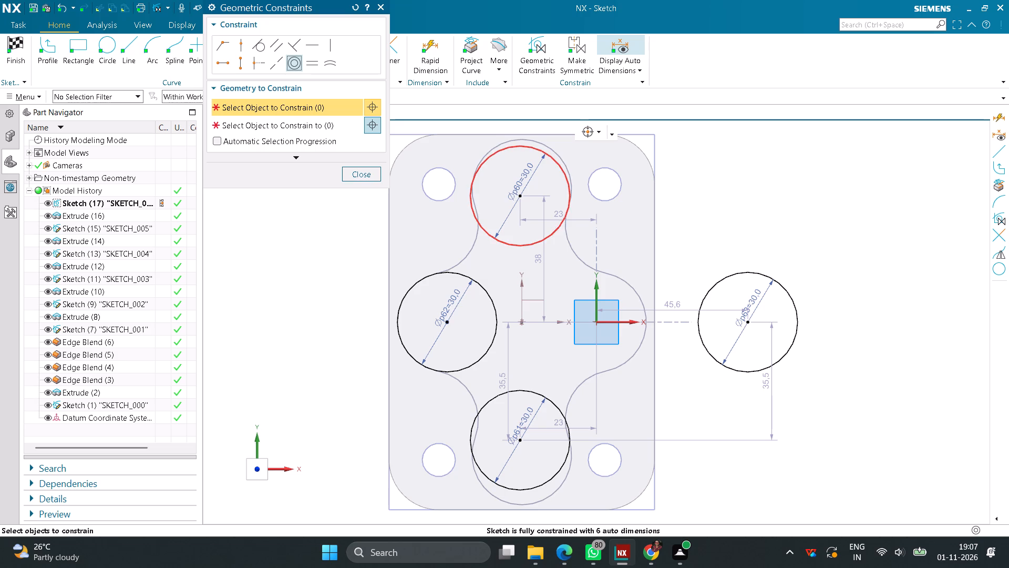
click(504, 151)
click(276, 128)
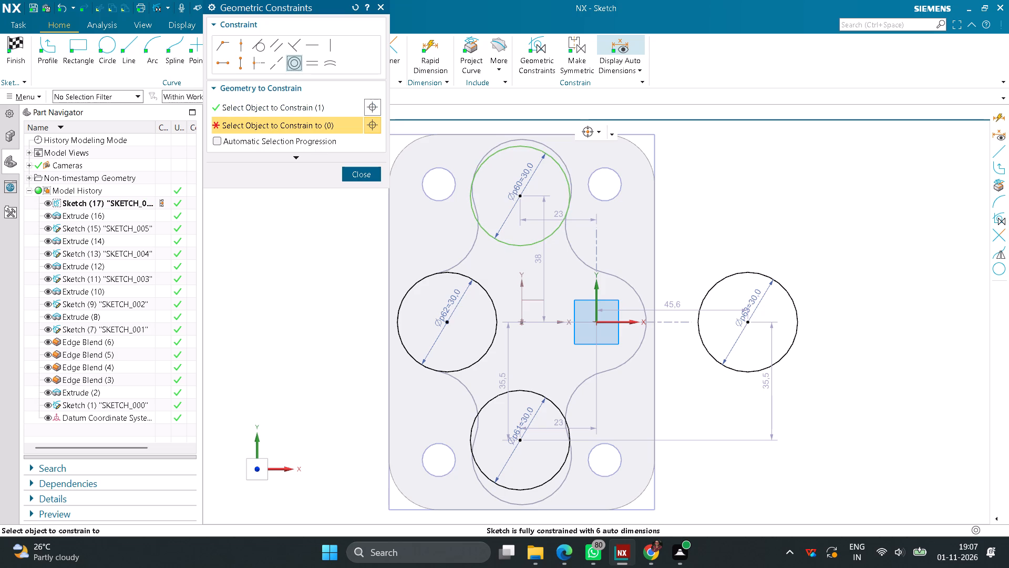
click(495, 143)
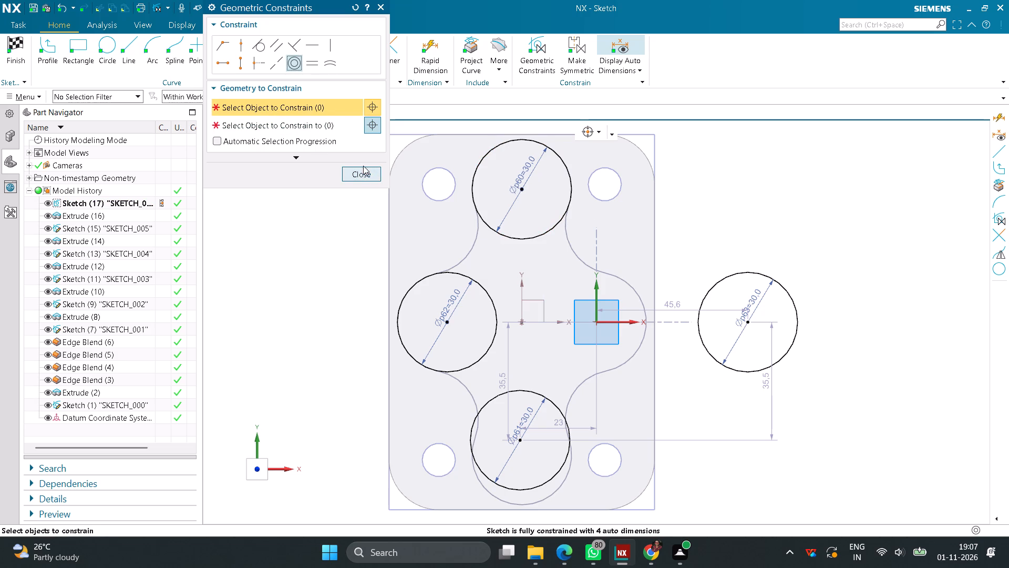
click(531, 393)
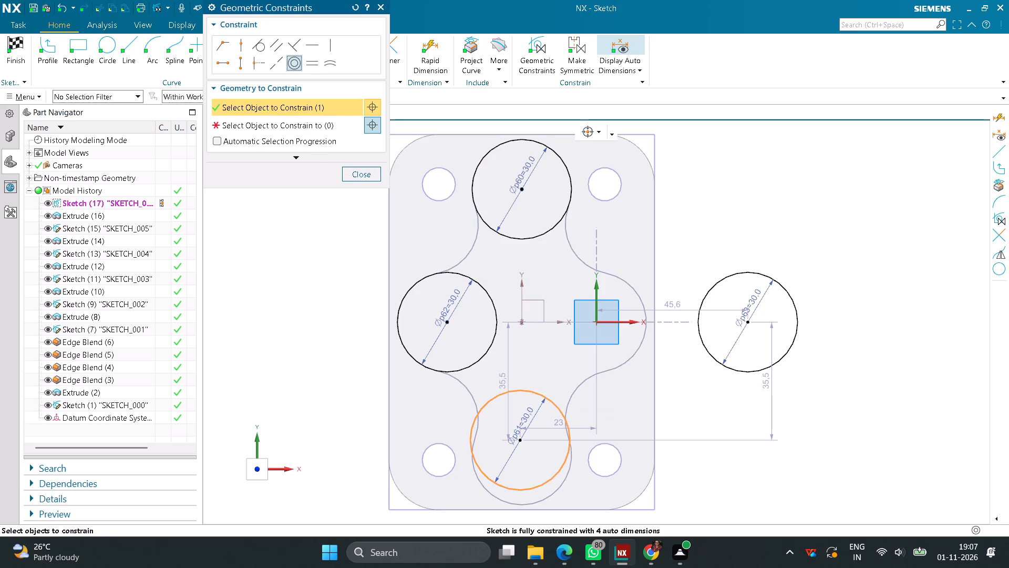
click(280, 129)
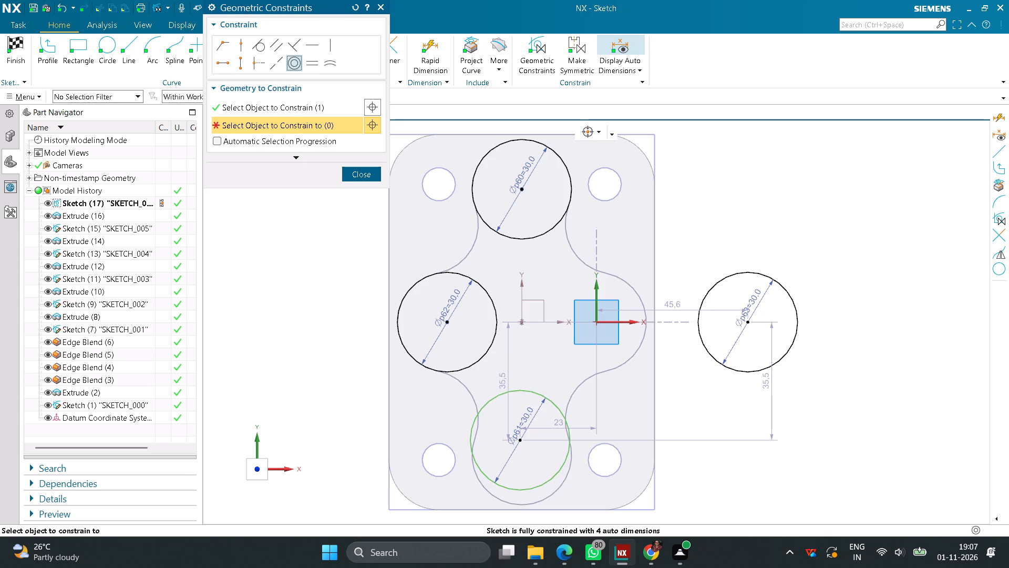
click(567, 484)
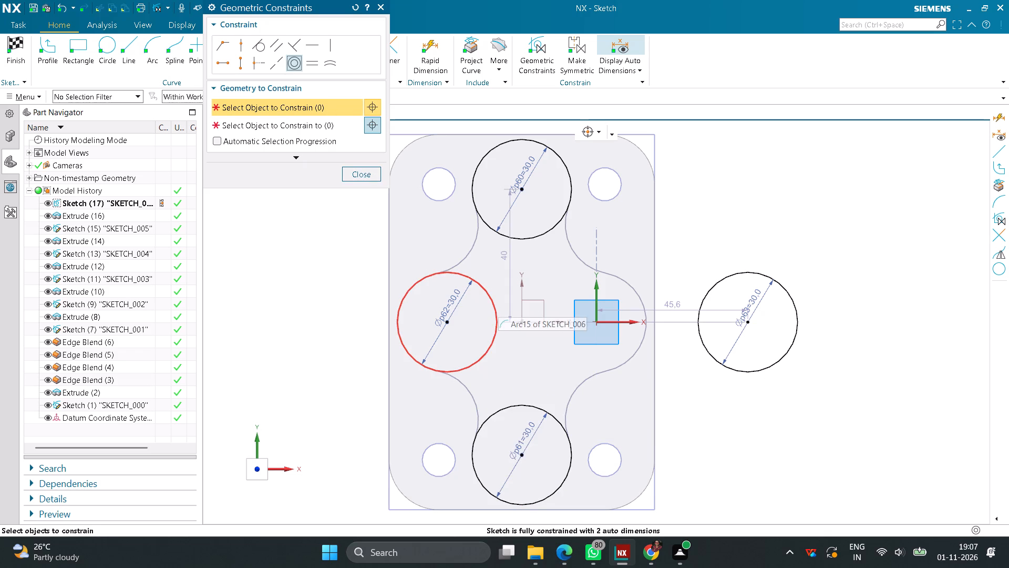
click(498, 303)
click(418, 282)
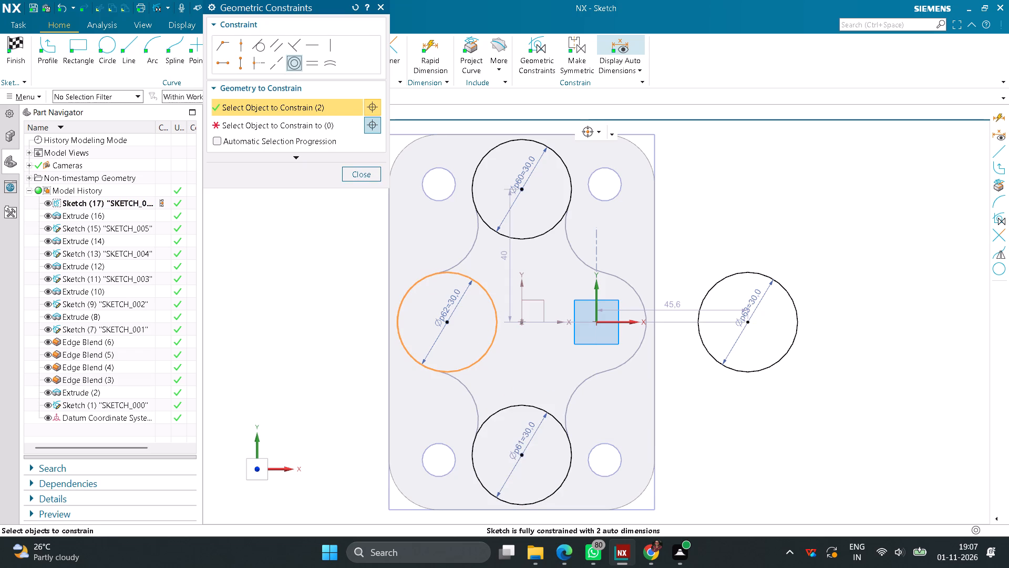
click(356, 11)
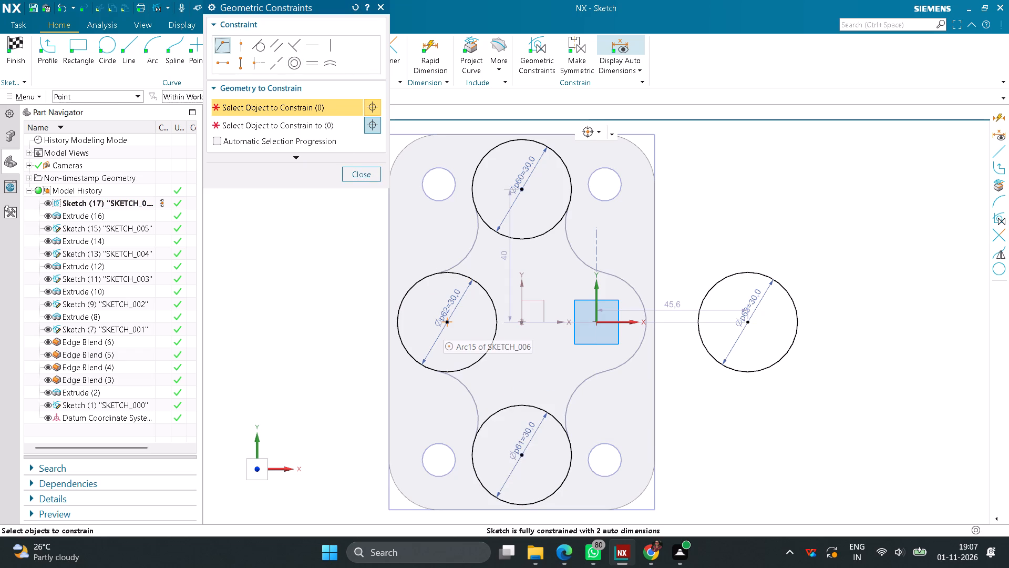
Make the centre of the circle outside the plate coincident with the boss's +X lobe centre, and finish constraining.
click(704, 351)
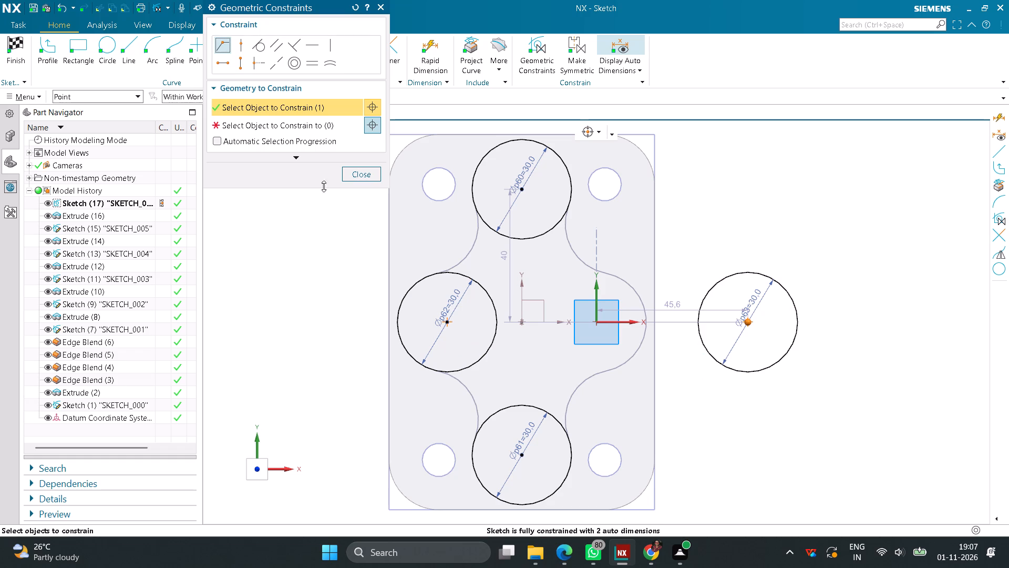
click(276, 124)
click(642, 345)
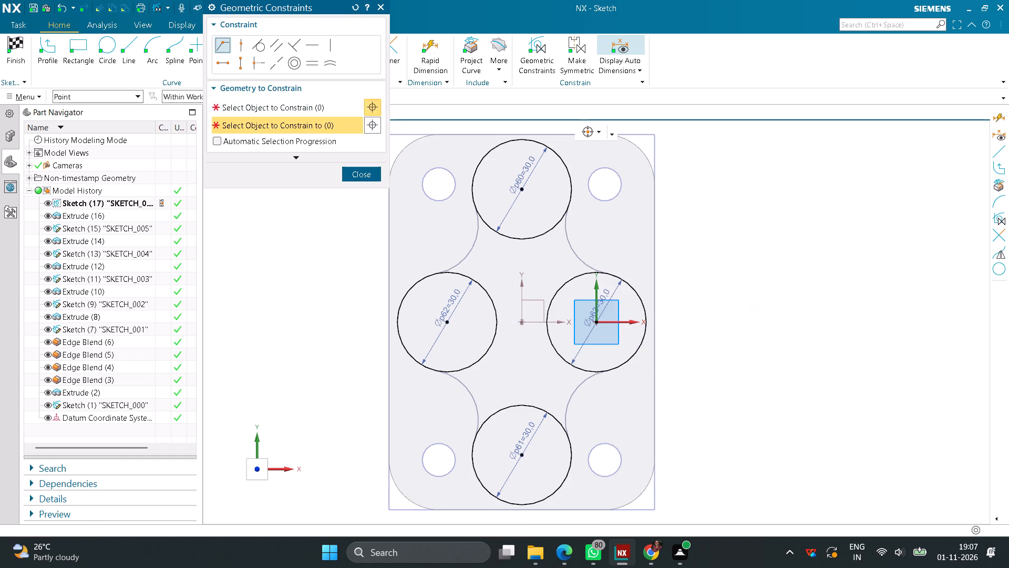
click(366, 178)
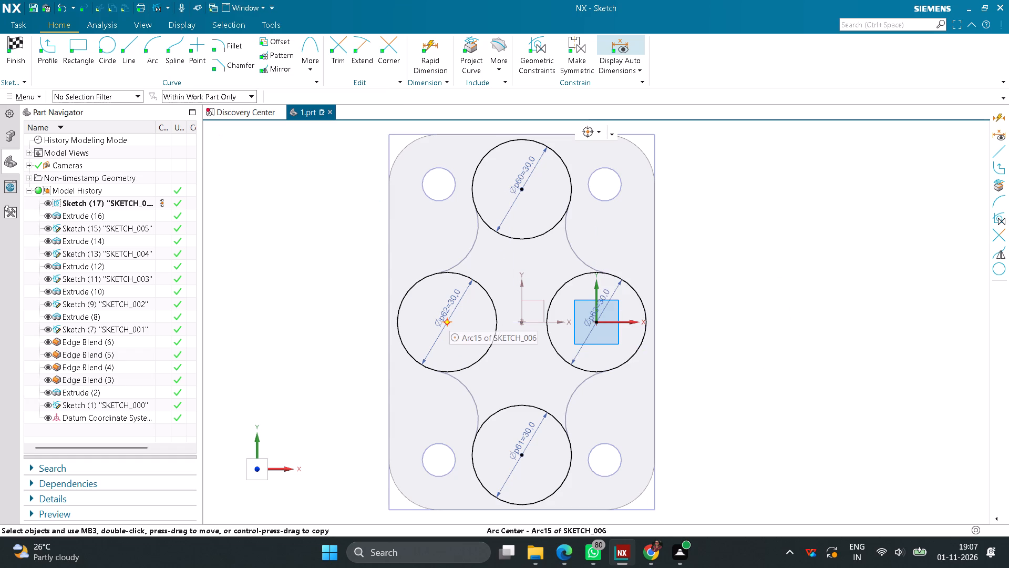
Test whether the -X side circle can be moved by its centre.
drag(449, 318, 386, 329)
drag(448, 320, 441, 321)
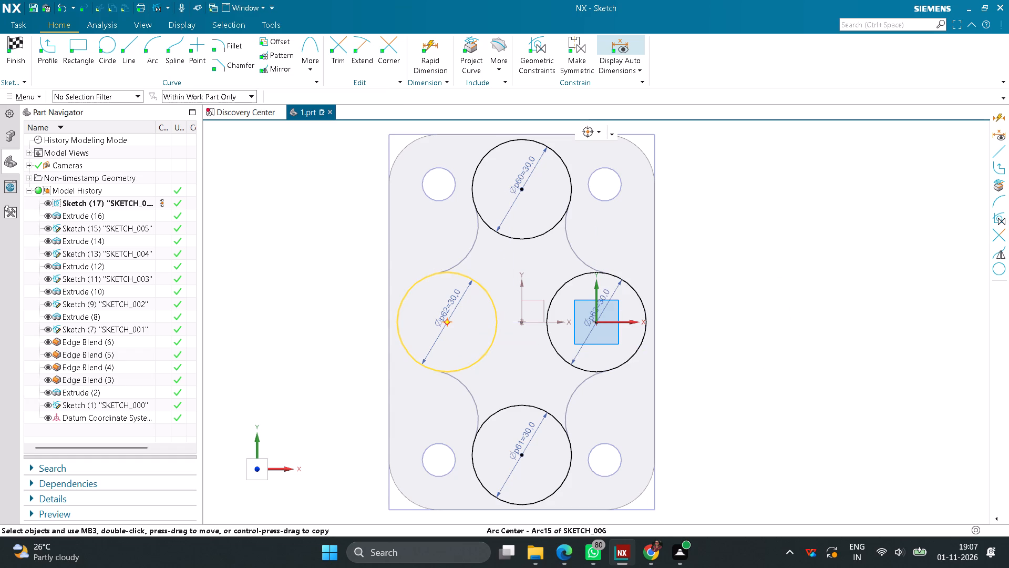
drag(441, 321, 413, 330)
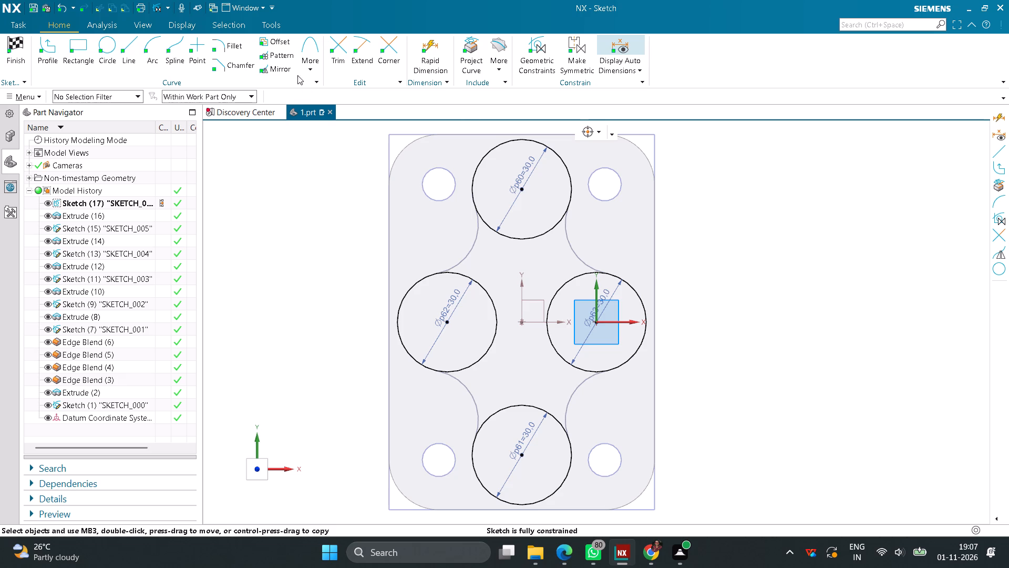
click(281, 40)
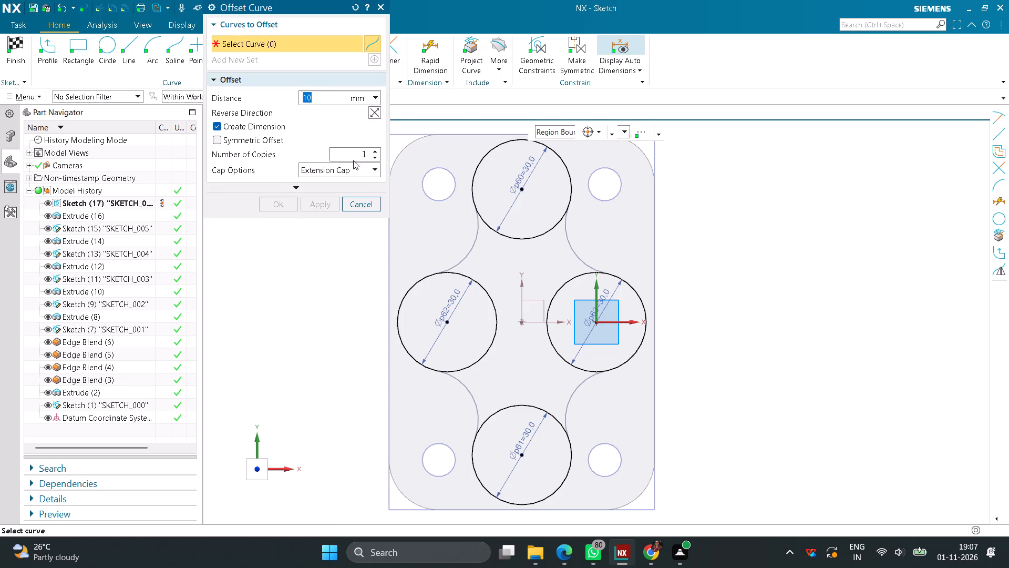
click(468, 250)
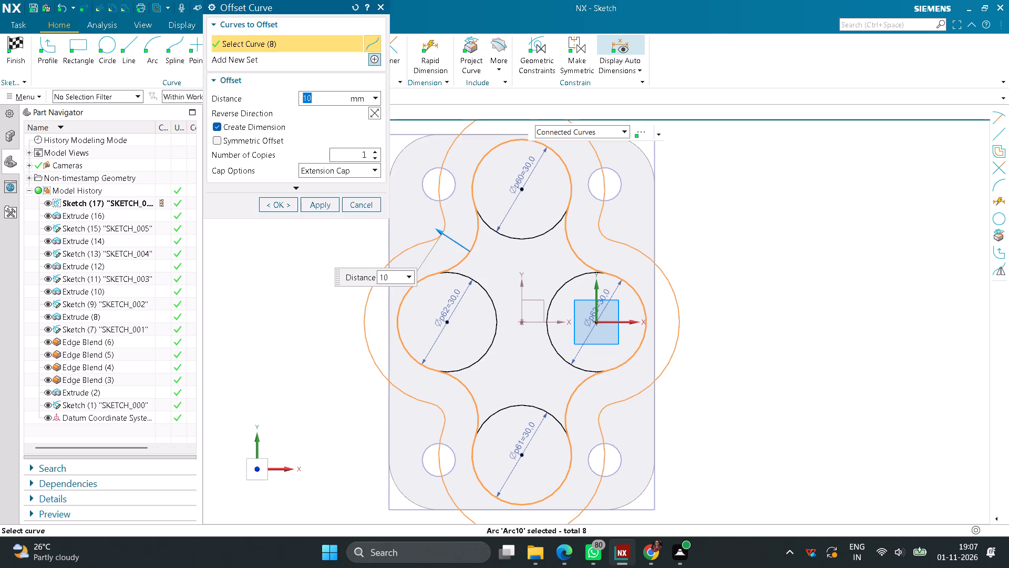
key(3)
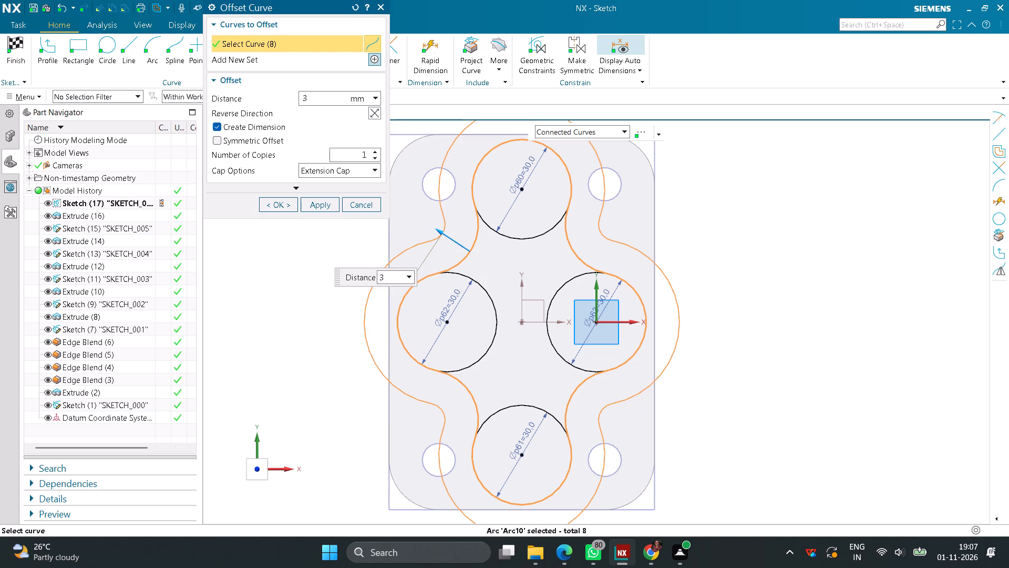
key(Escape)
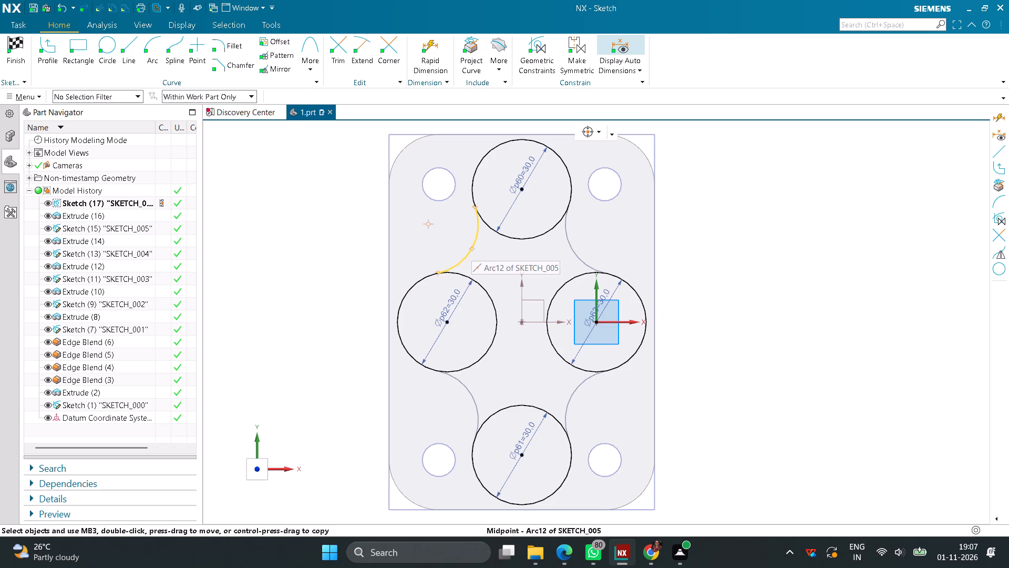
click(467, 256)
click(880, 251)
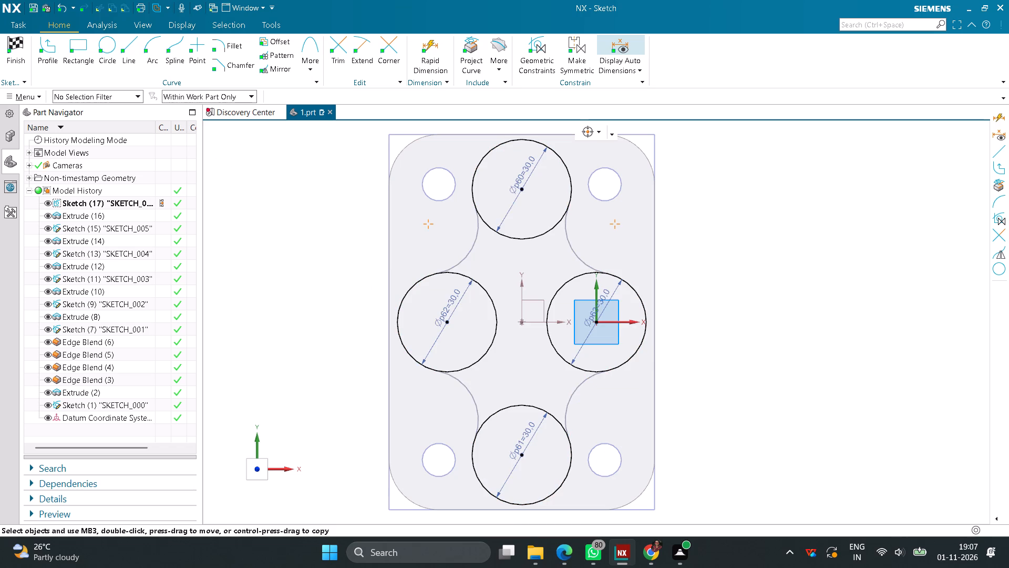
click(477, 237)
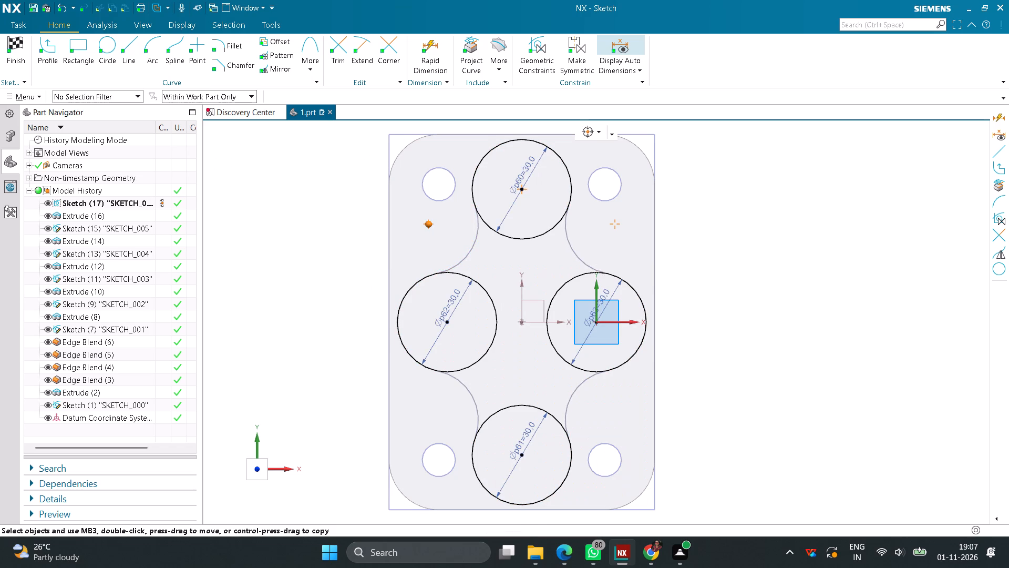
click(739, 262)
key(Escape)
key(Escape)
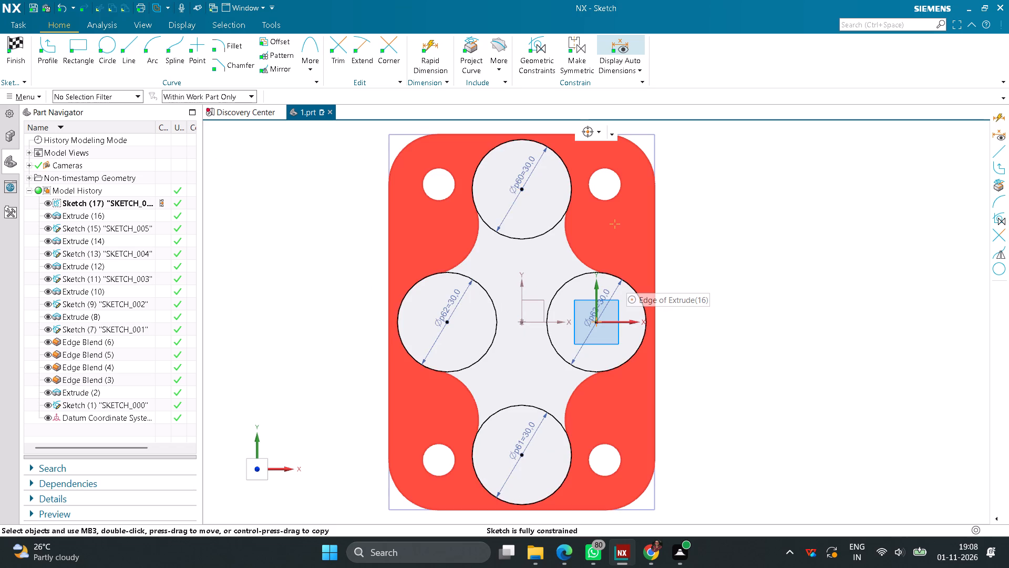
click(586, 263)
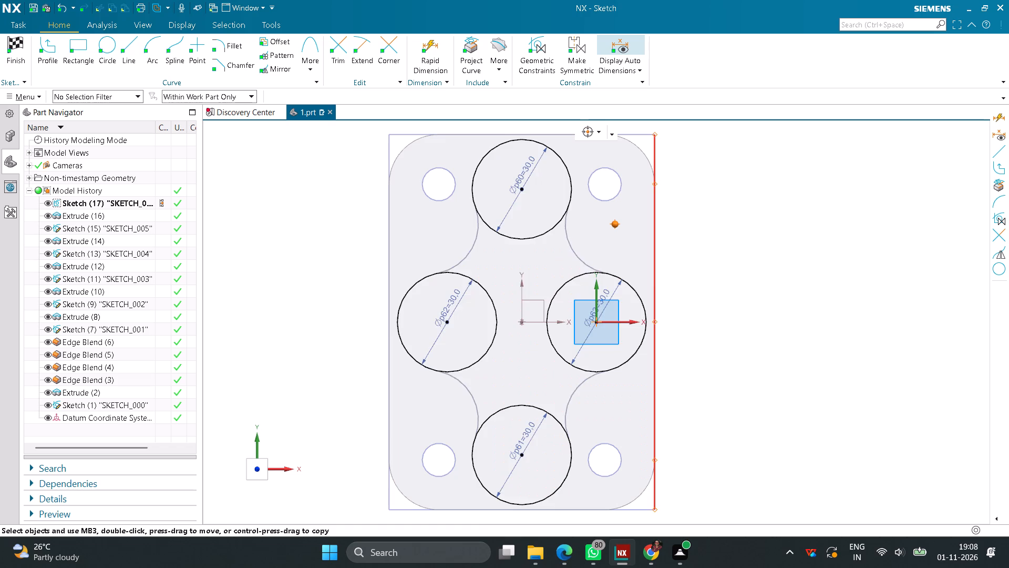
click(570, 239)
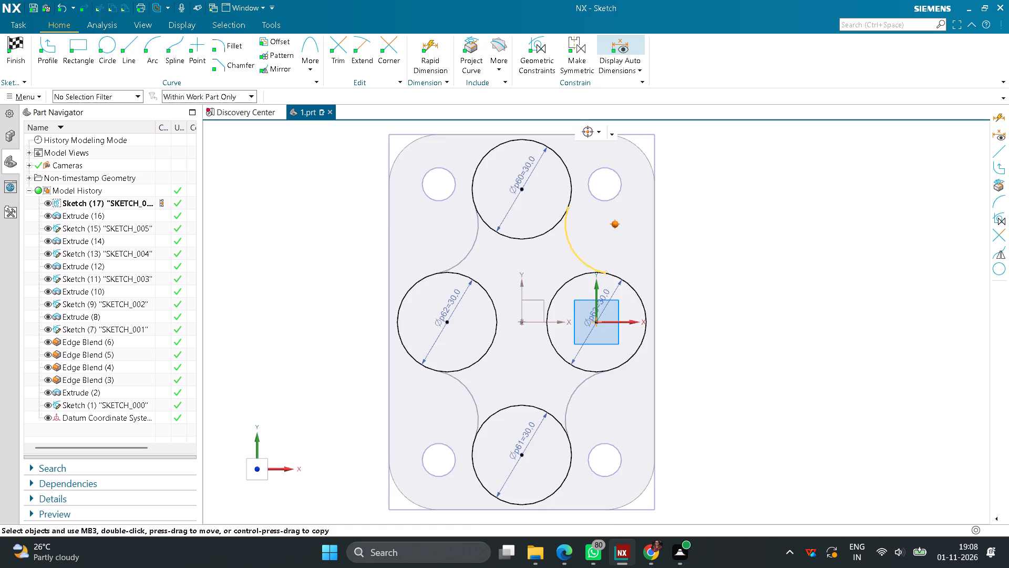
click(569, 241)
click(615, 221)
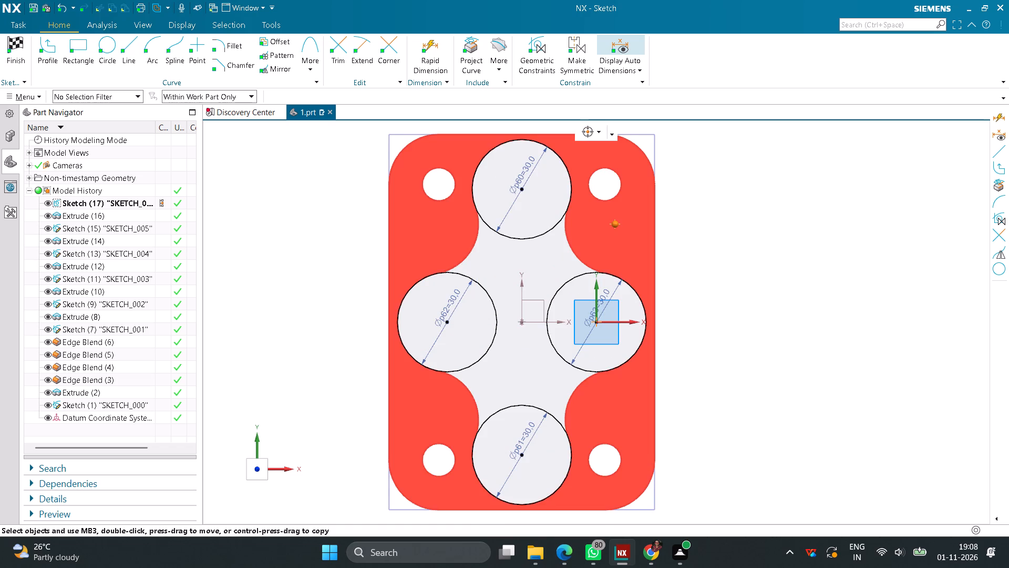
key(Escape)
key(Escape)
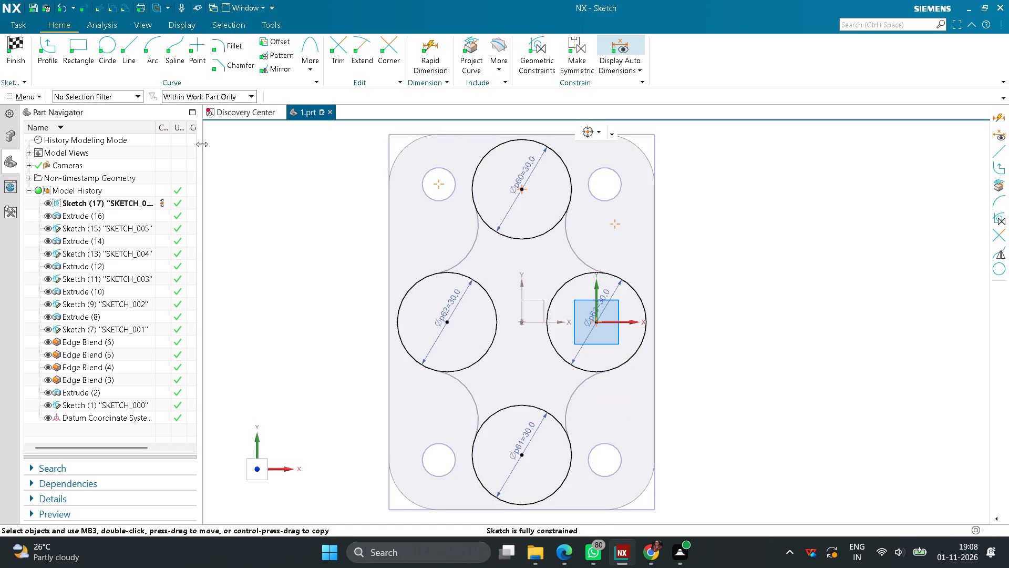
Offset the boss's connected four-lobed outline 3 mm inward.
click(274, 43)
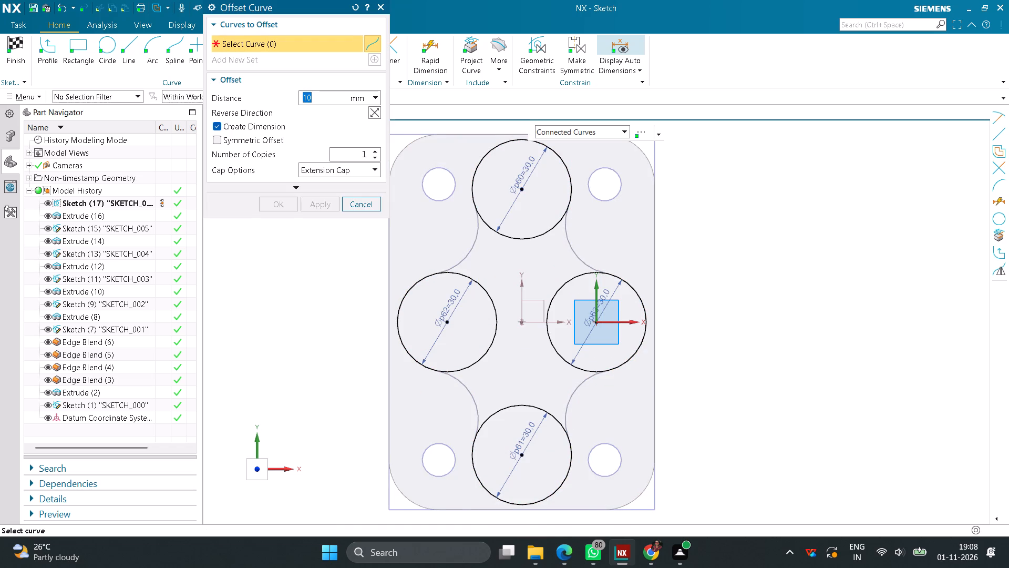
click(471, 243)
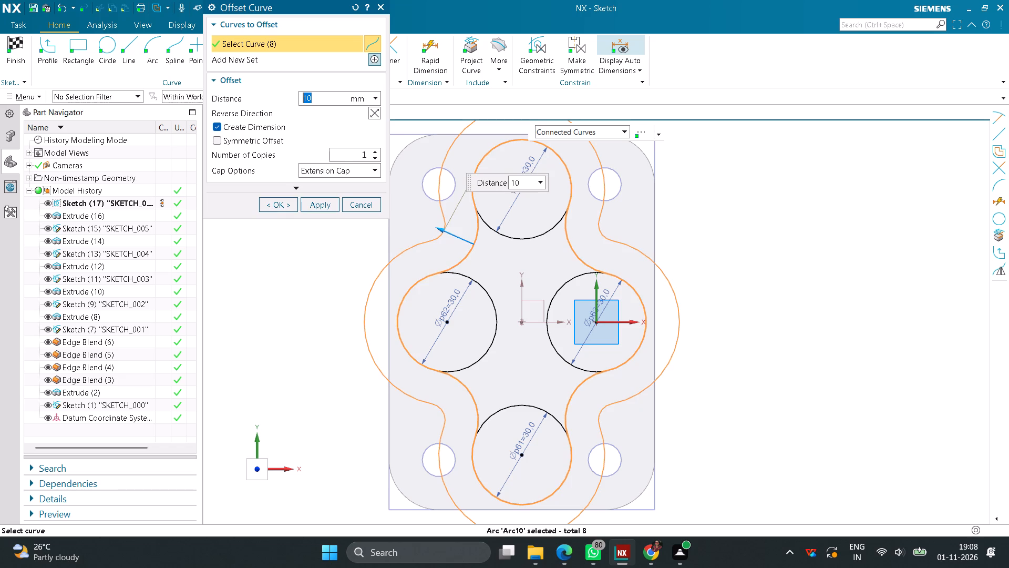
key(3)
key(Return)
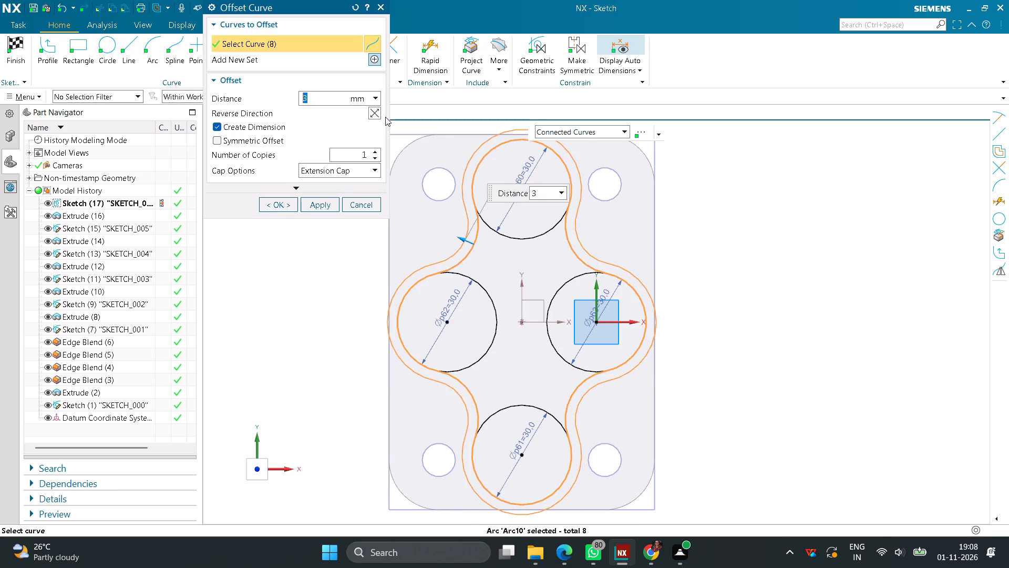
click(379, 116)
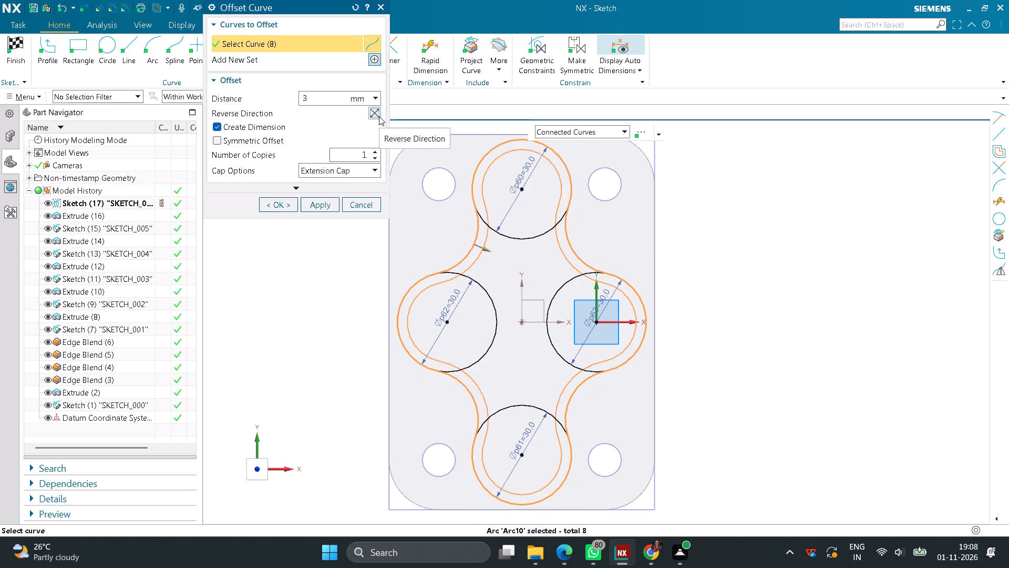
click(284, 200)
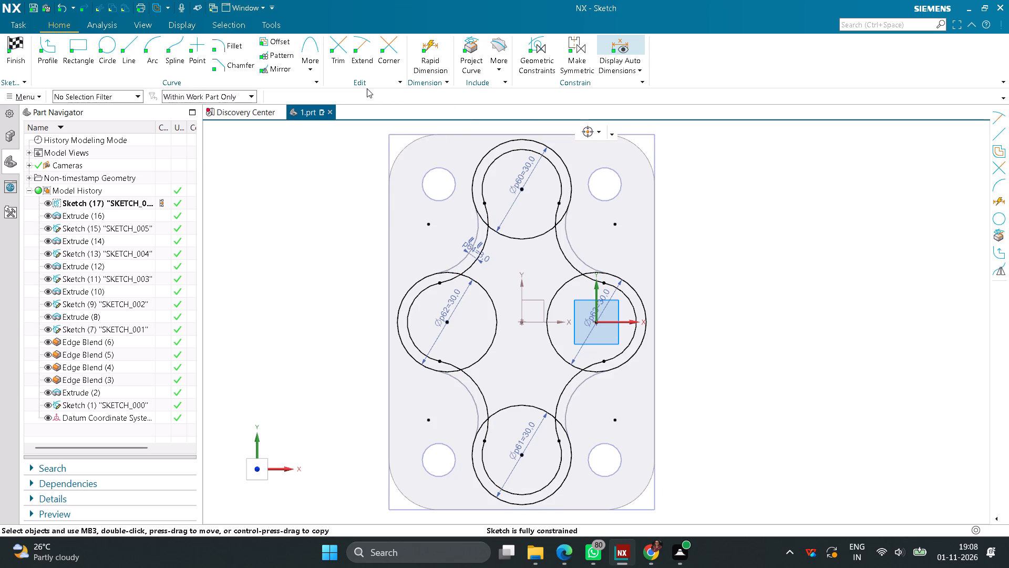
Trim away the outer portions of the four 30 mm circles together with the offset outline's four lobe arcs.
click(341, 50)
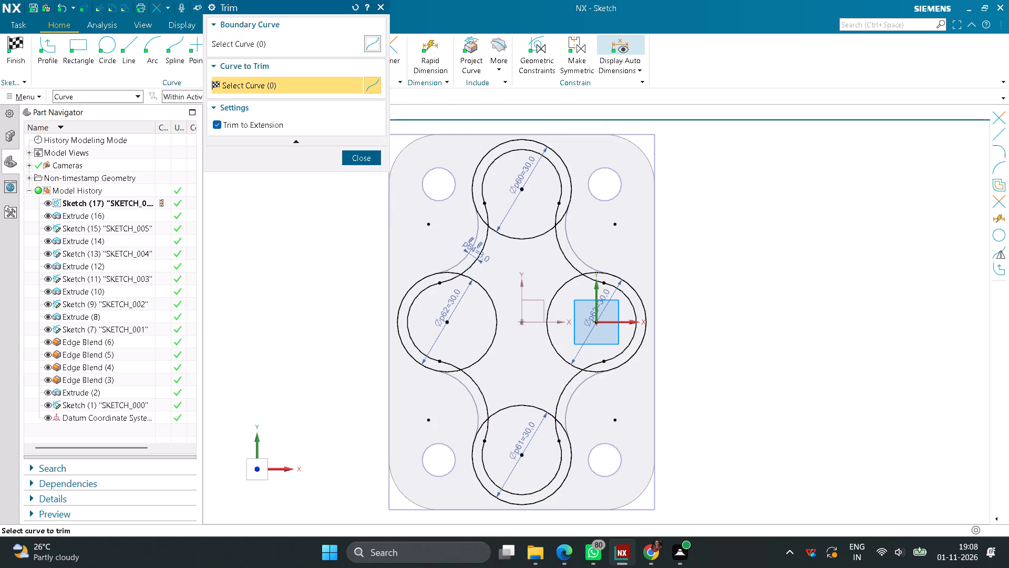
drag(452, 203, 586, 199)
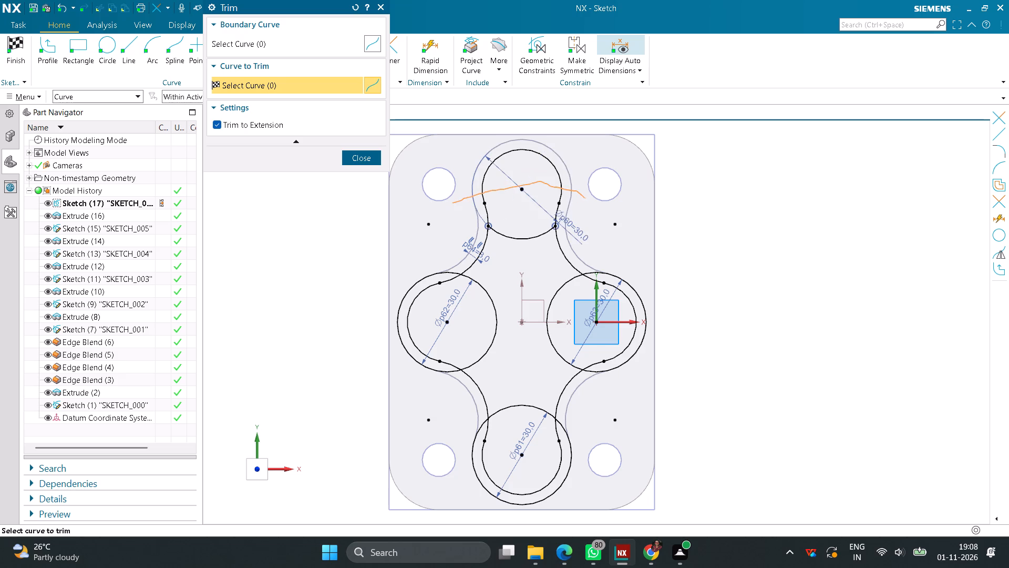
drag(586, 199, 568, 466)
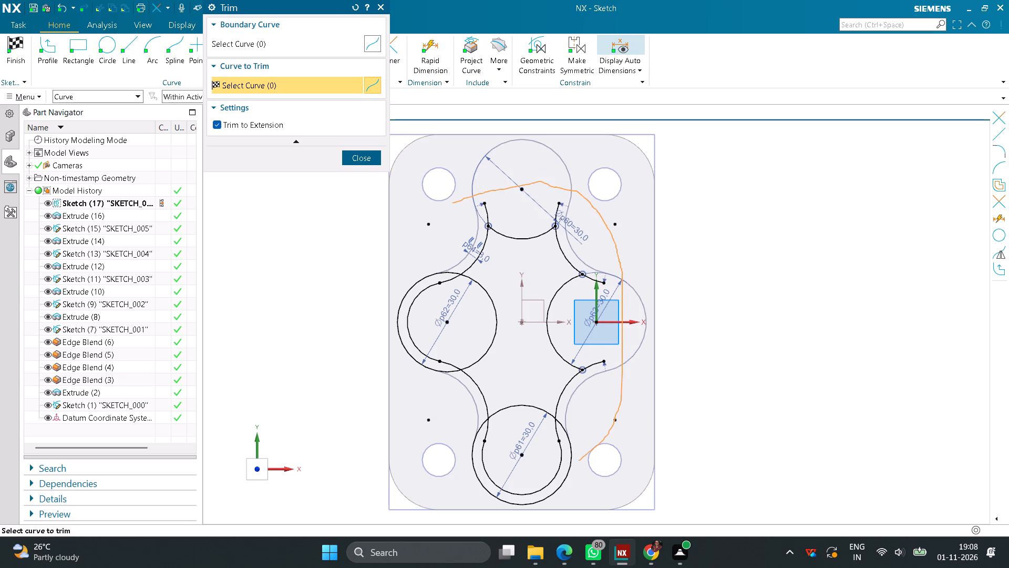
drag(568, 466, 438, 262)
Trim the overhanging ends of the four offset connecting arcs so only the closed eight-cornered inner profile remains.
drag(448, 302, 445, 298)
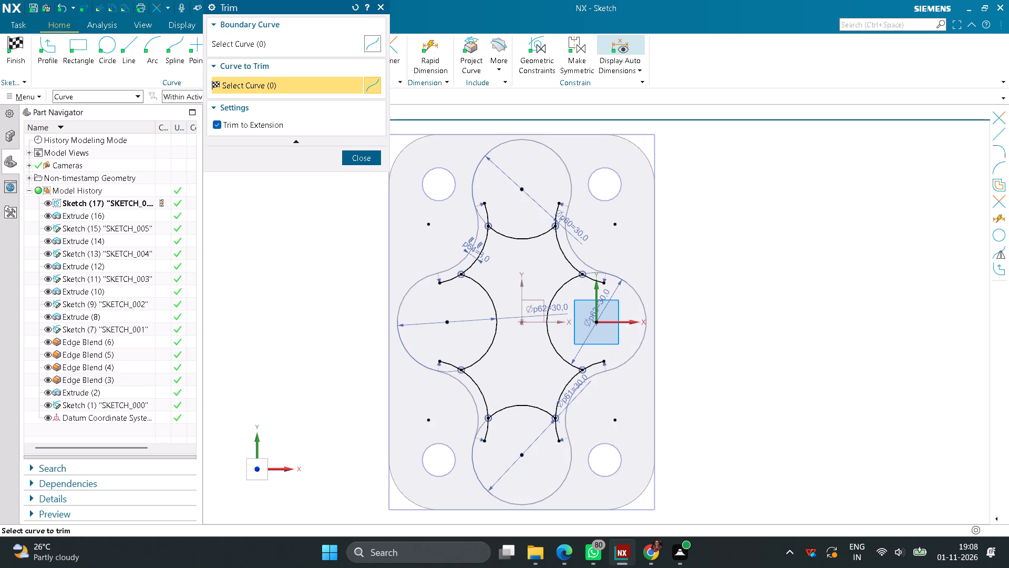
drag(445, 298, 537, 212)
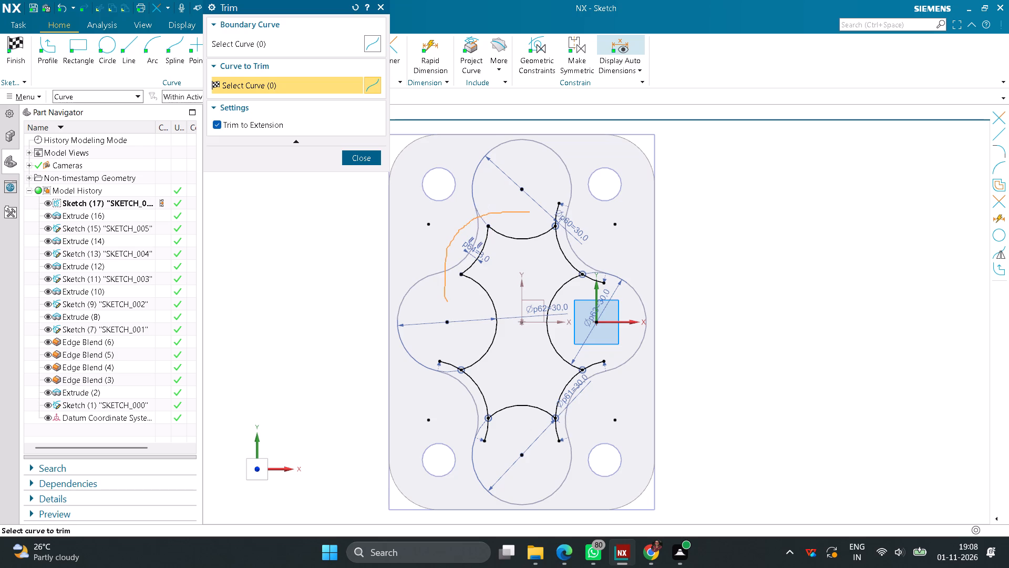
drag(537, 212, 587, 306)
drag(587, 306, 529, 437)
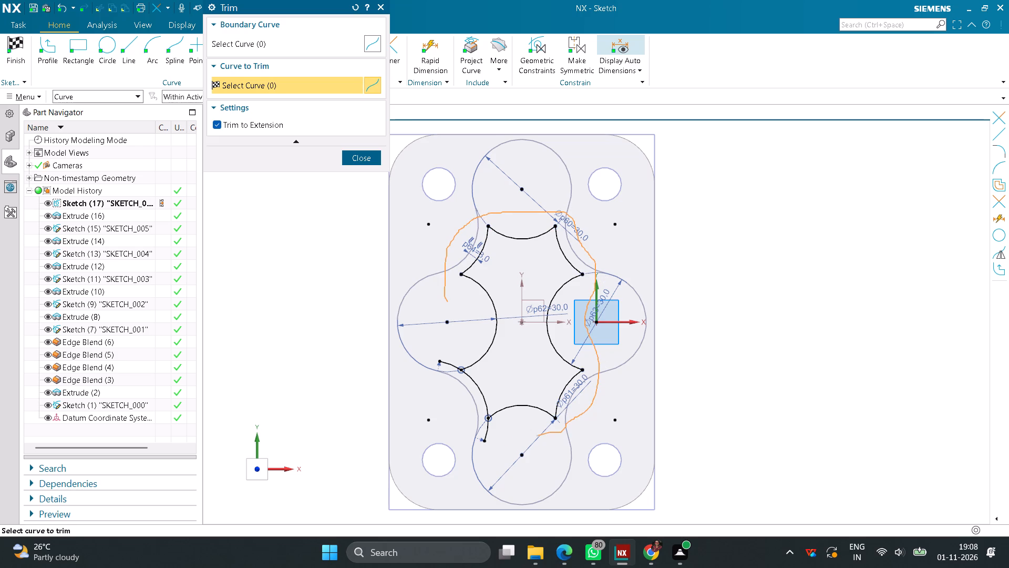
drag(529, 437, 449, 356)
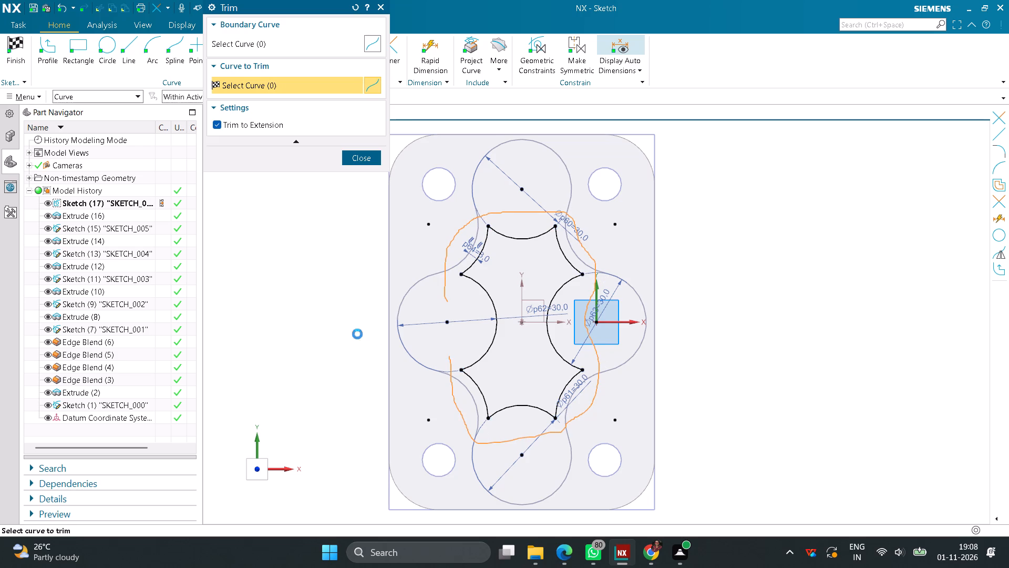
click(363, 164)
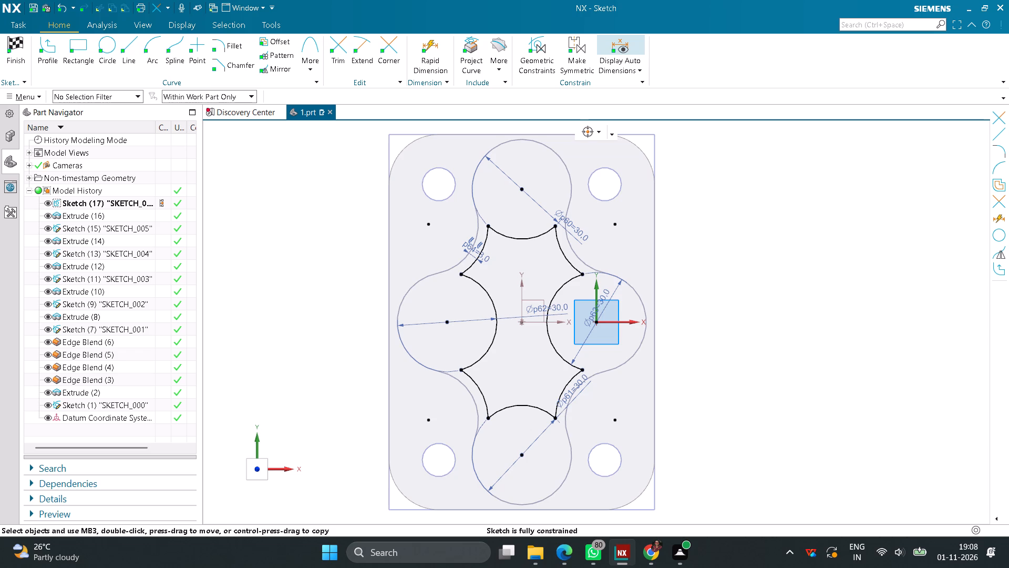
Round the two corners of the inner profile's -X, +Y connecting arc with 3 mm fillets, trimming the input curves.
click(229, 51)
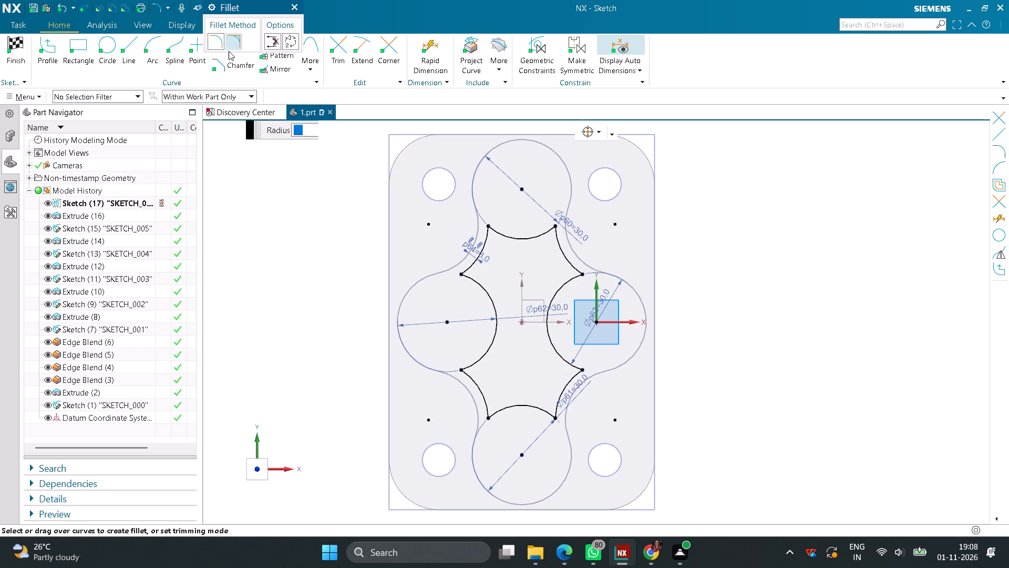
click(214, 49)
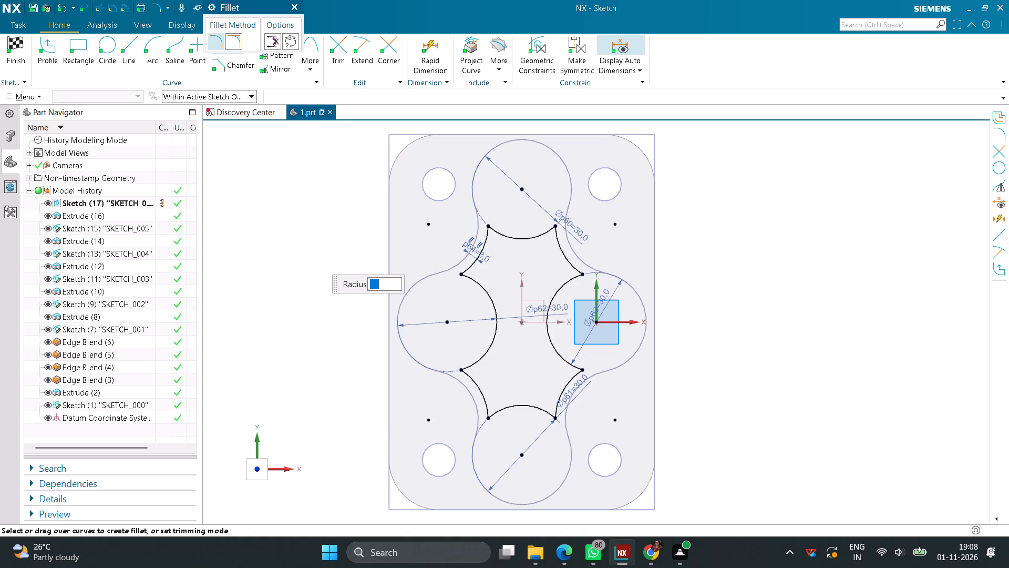
scroll(465, 257, up, 4)
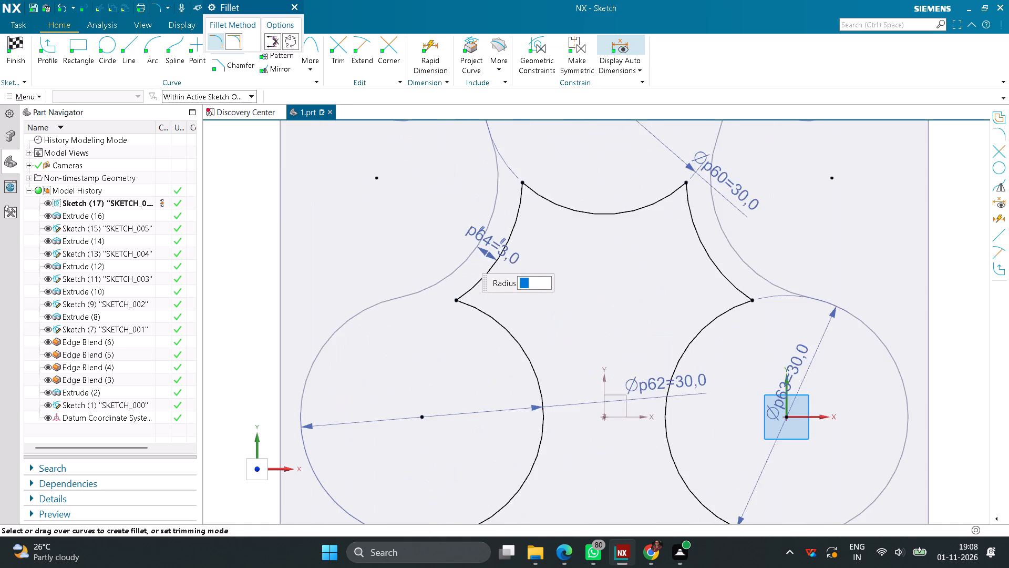
click(479, 283)
click(479, 310)
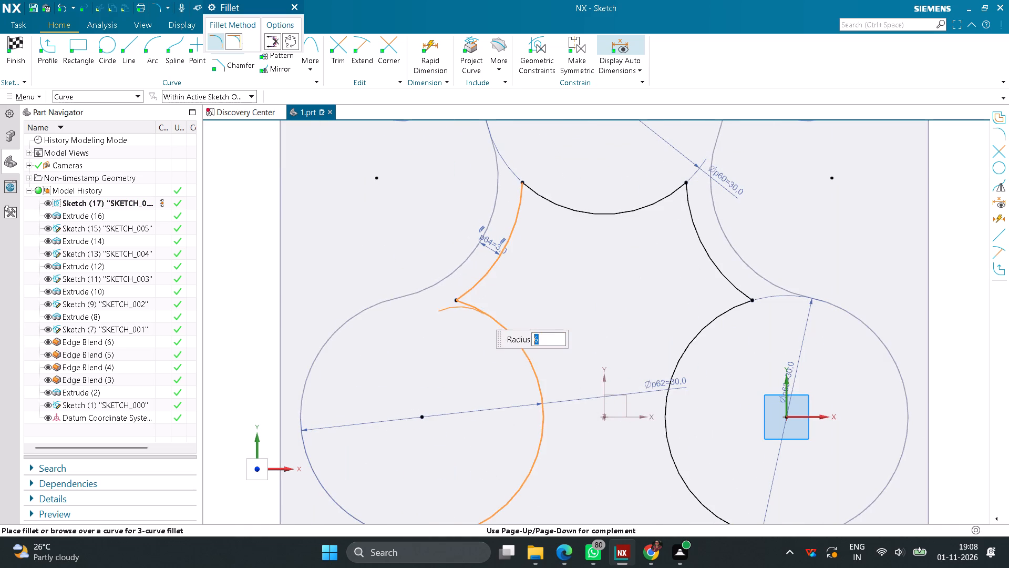
key(3)
key(Return)
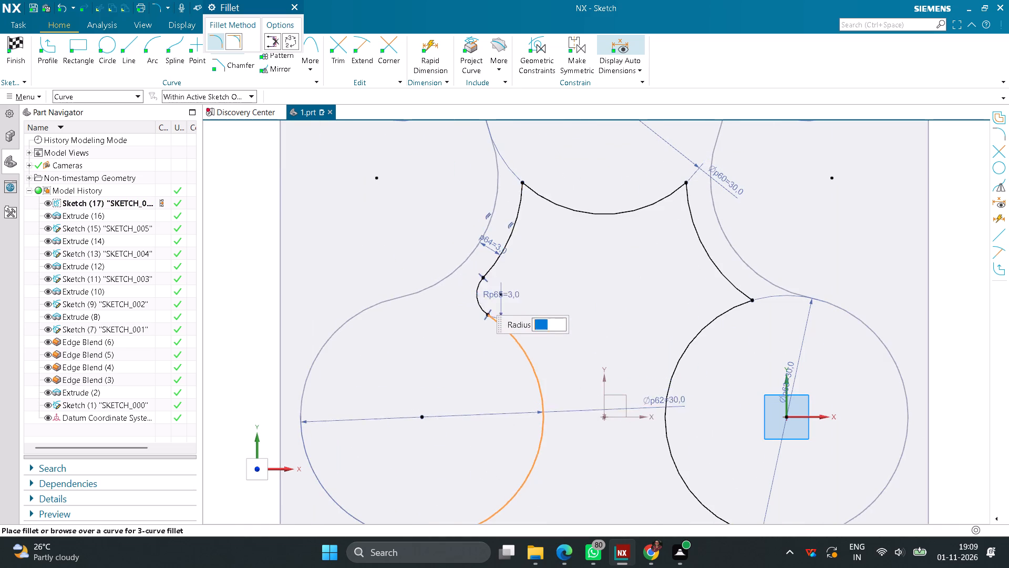
click(521, 210)
click(541, 197)
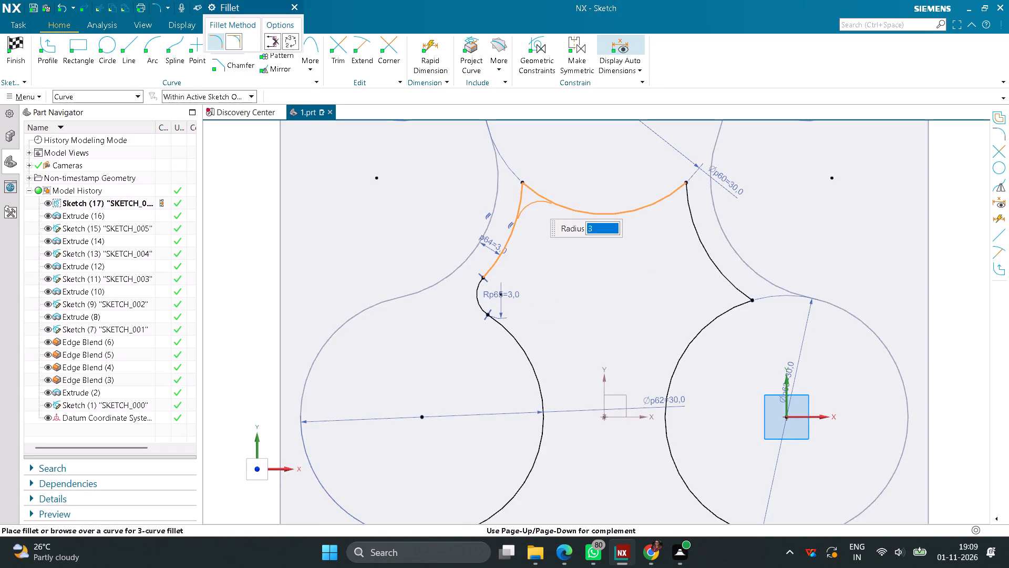
key(3)
key(Return)
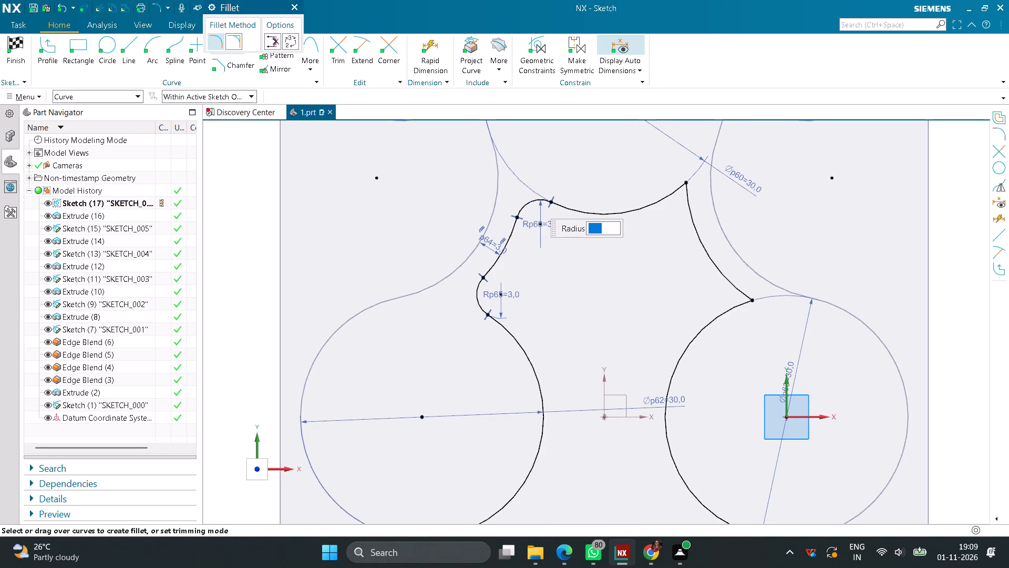
Round the two corners of the inner profile's +X, +Y connecting arc with 3 mm fillets.
click(651, 202)
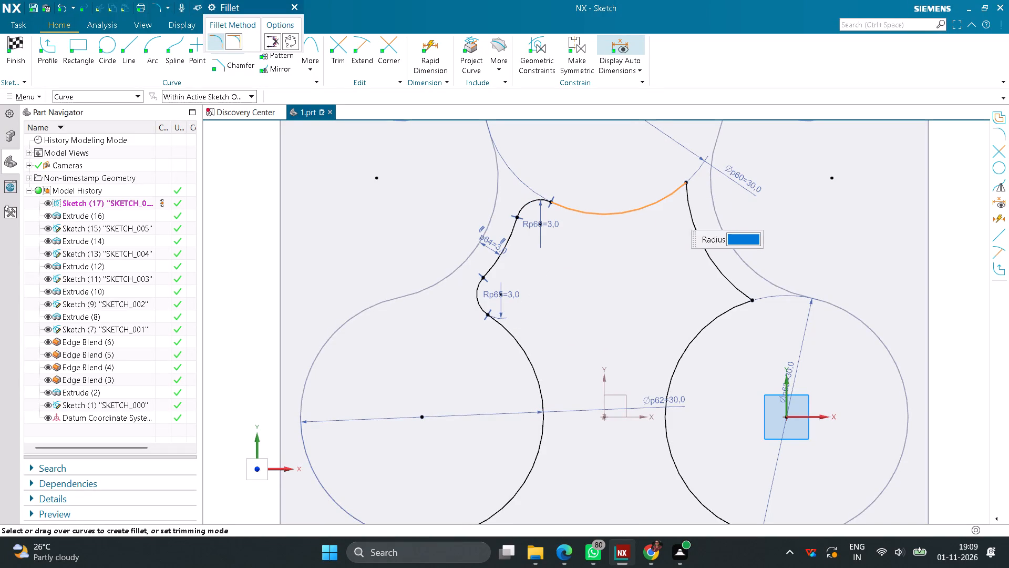
click(684, 206)
key(3)
key(Return)
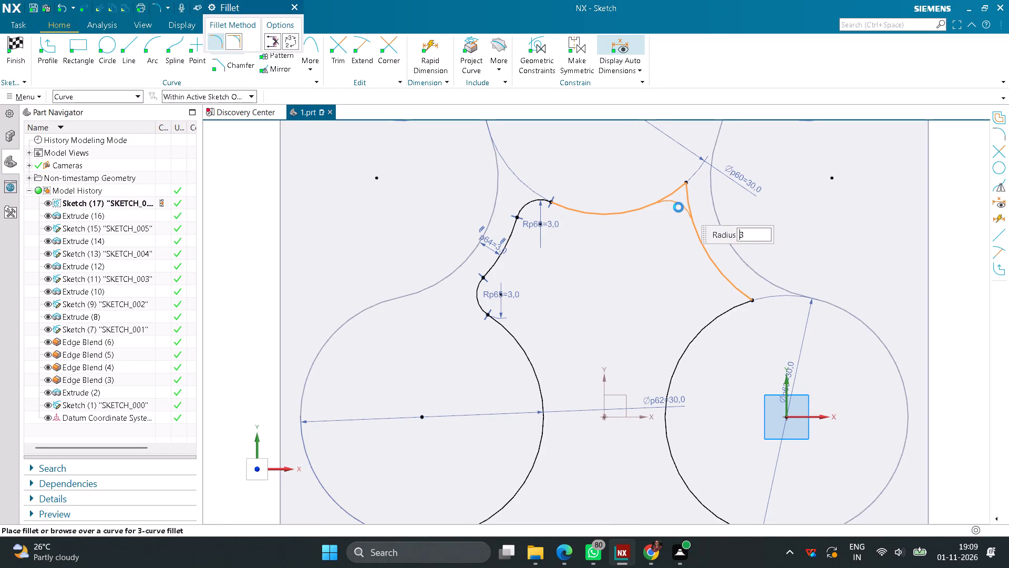
click(738, 289)
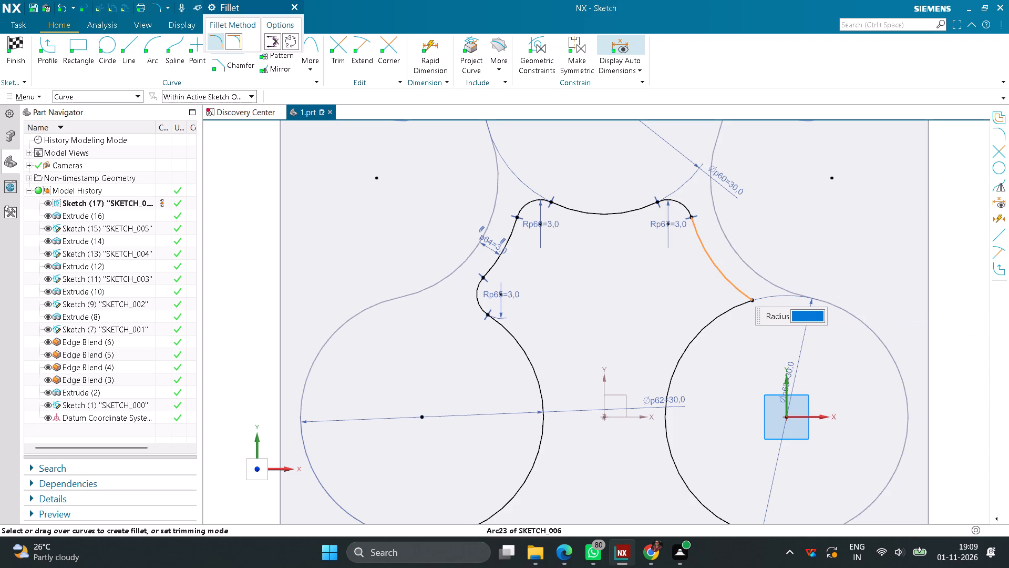
click(729, 308)
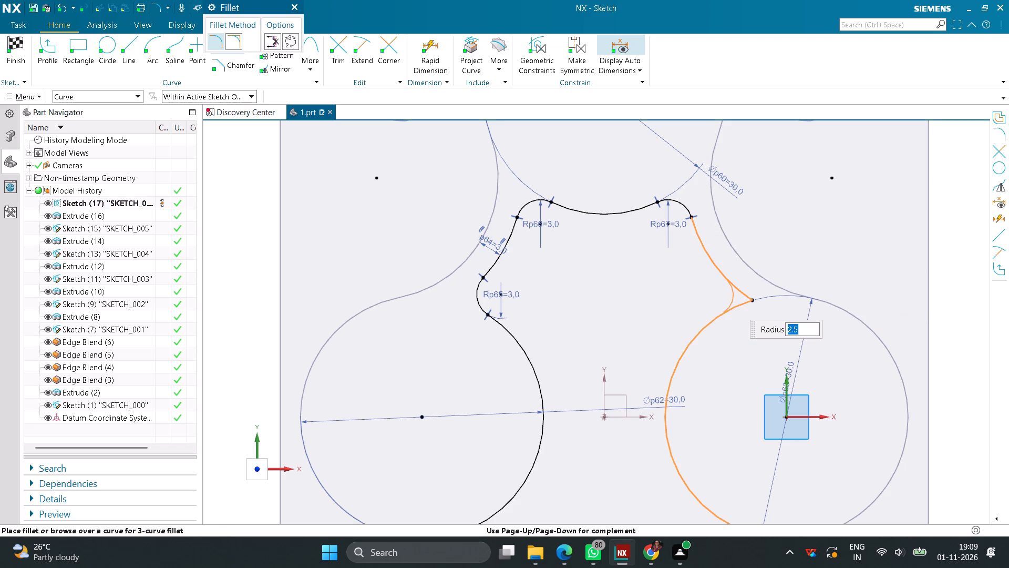
key(3)
key(Return)
Round the two corners of the inner profile's -X, -Y connecting arc with 3 mm fillets, trimming the input curves.
scroll(604, 338, down, 4)
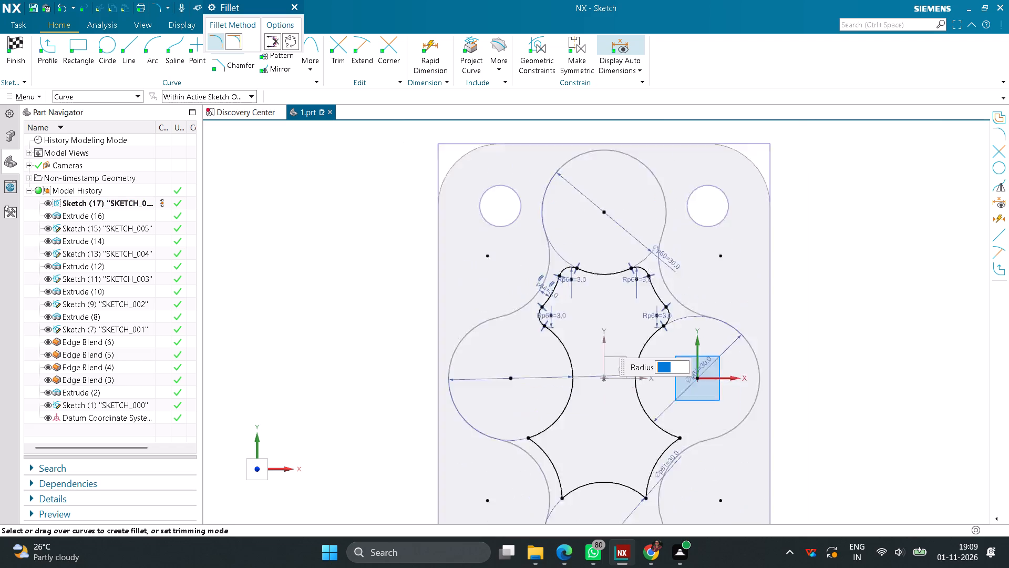
scroll(602, 340, down, 1)
scroll(580, 410, up, 2)
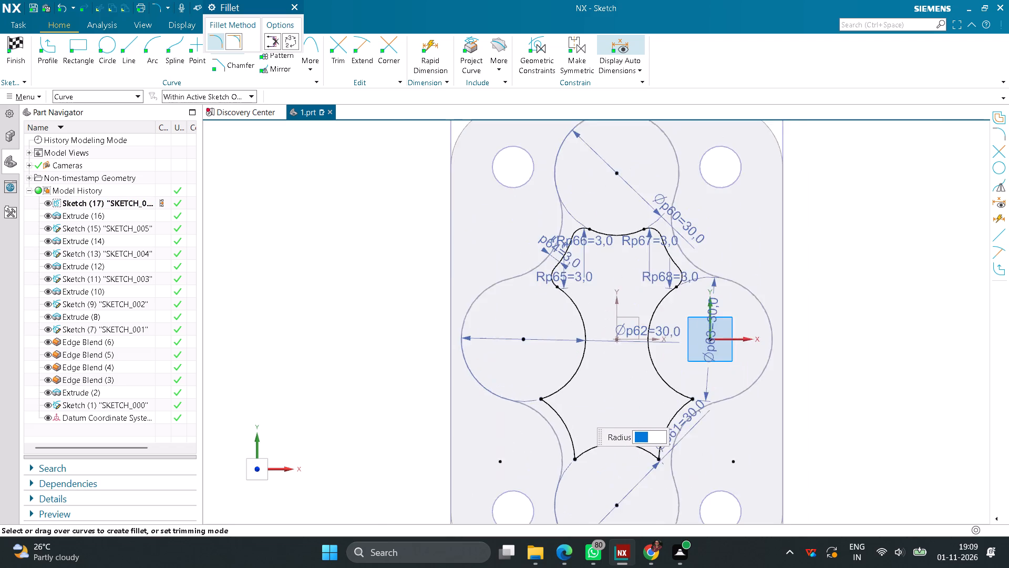
scroll(580, 410, up, 2)
middle_drag(580, 410, 580, 392)
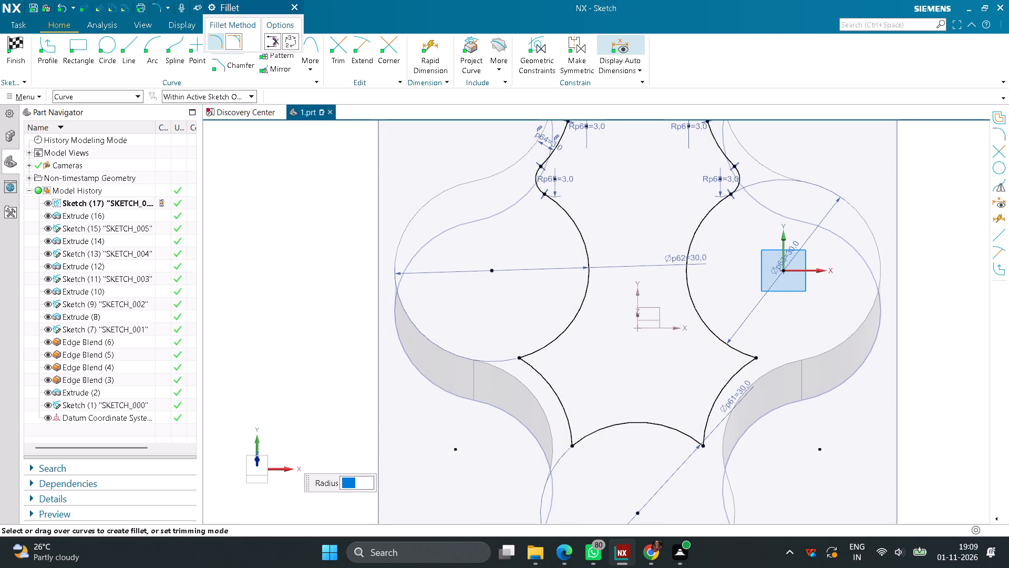
click(263, 459)
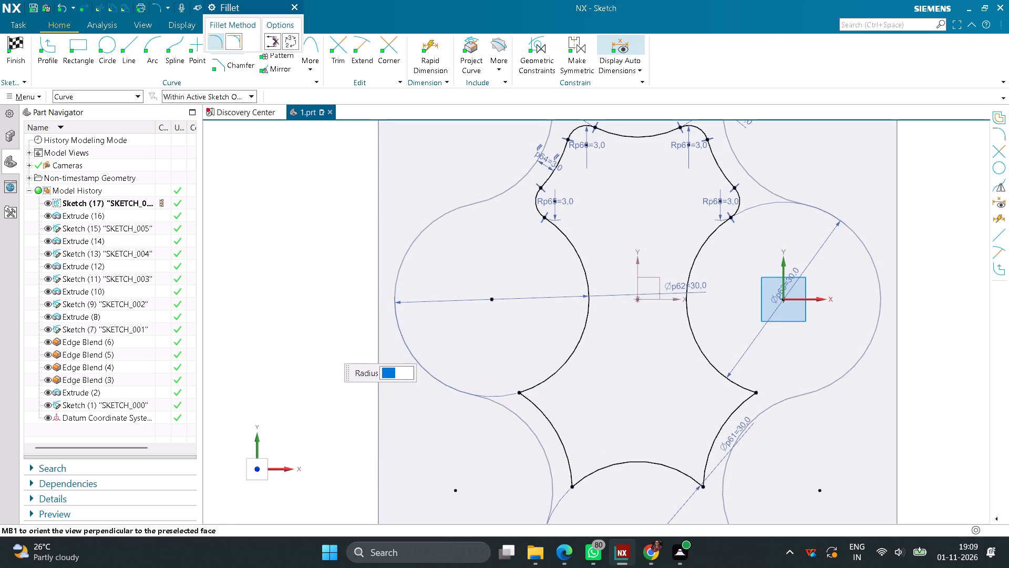
middle_drag(327, 347, 309, 185)
right_drag(327, 347, 309, 185)
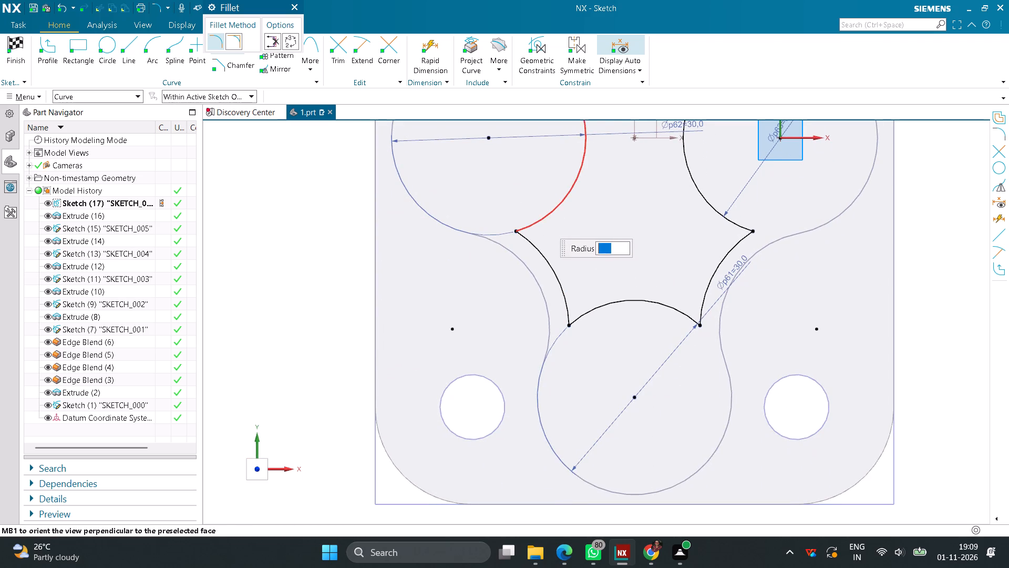
click(541, 221)
click(536, 240)
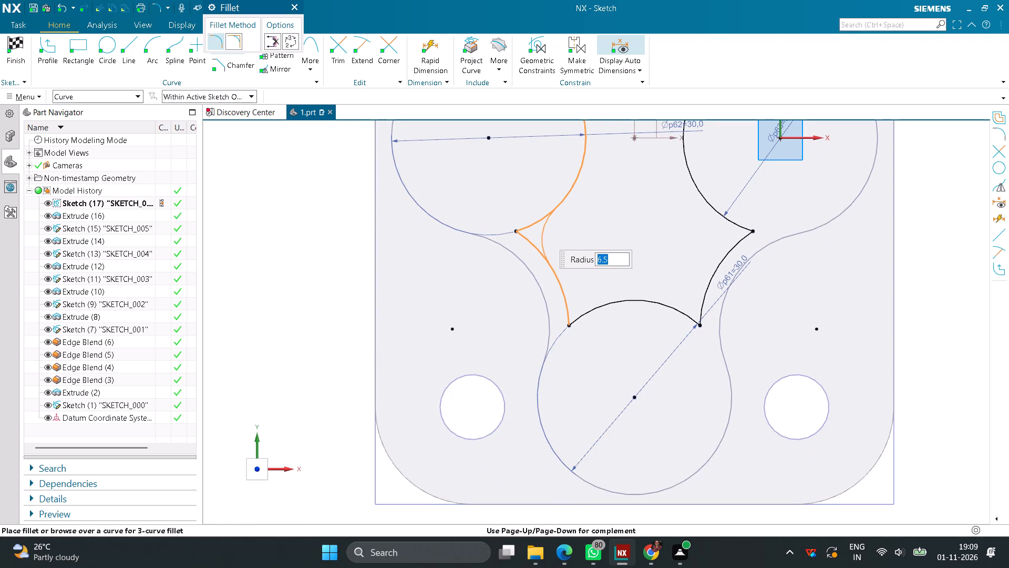
key(3)
key(Return)
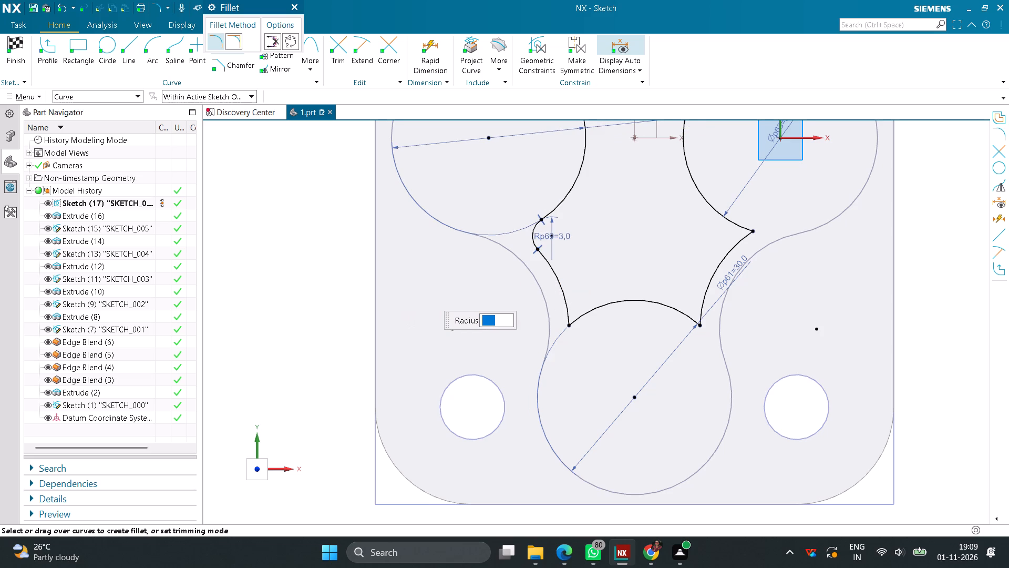
middle_drag(427, 296, 442, 296)
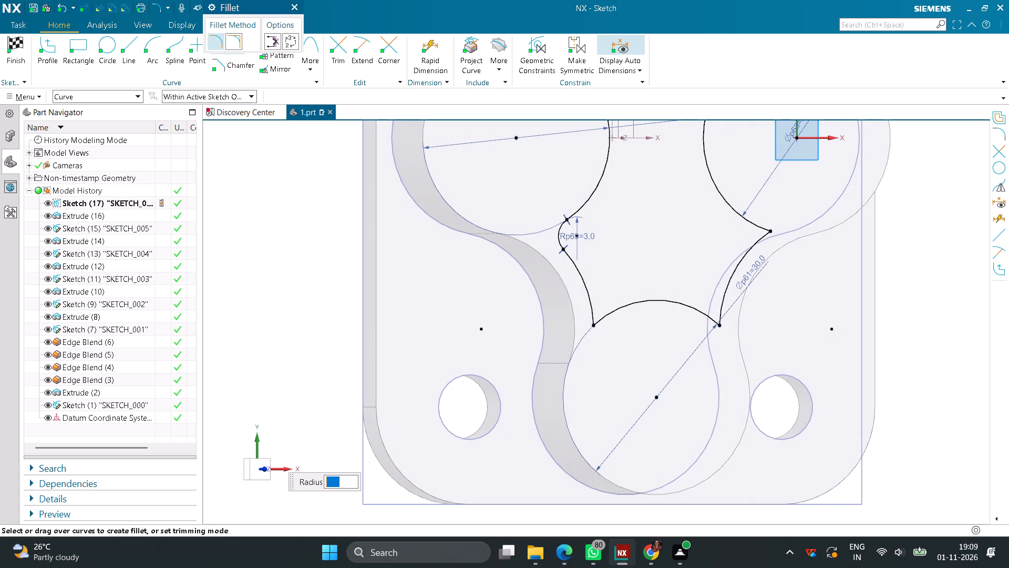
click(265, 459)
click(567, 306)
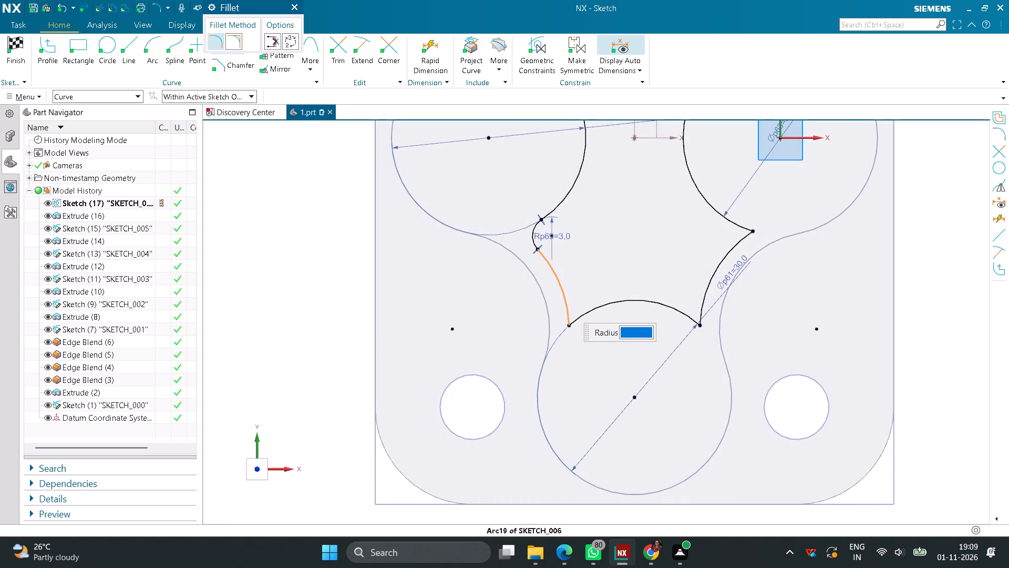
click(584, 313)
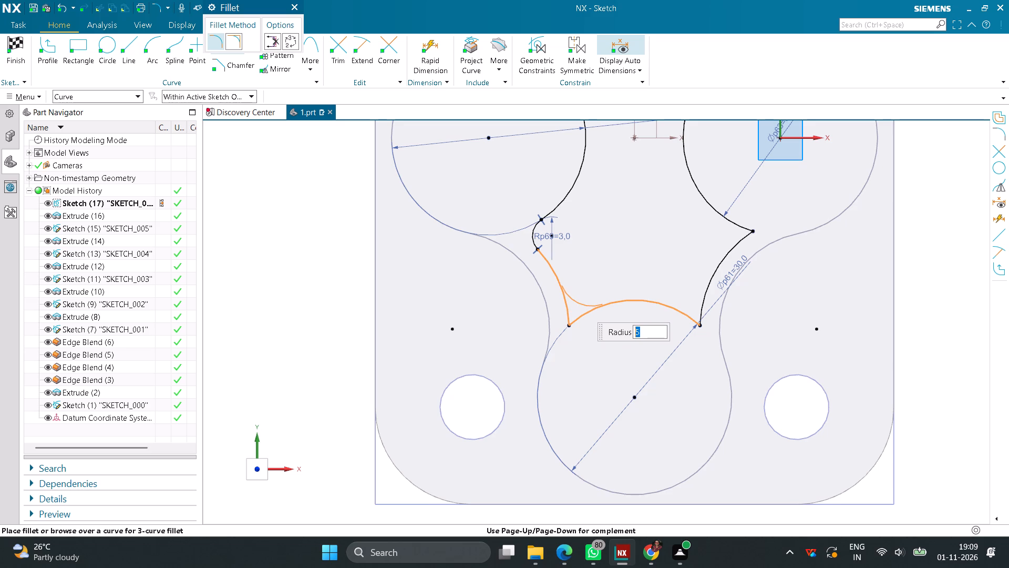
key(3)
key(Return)
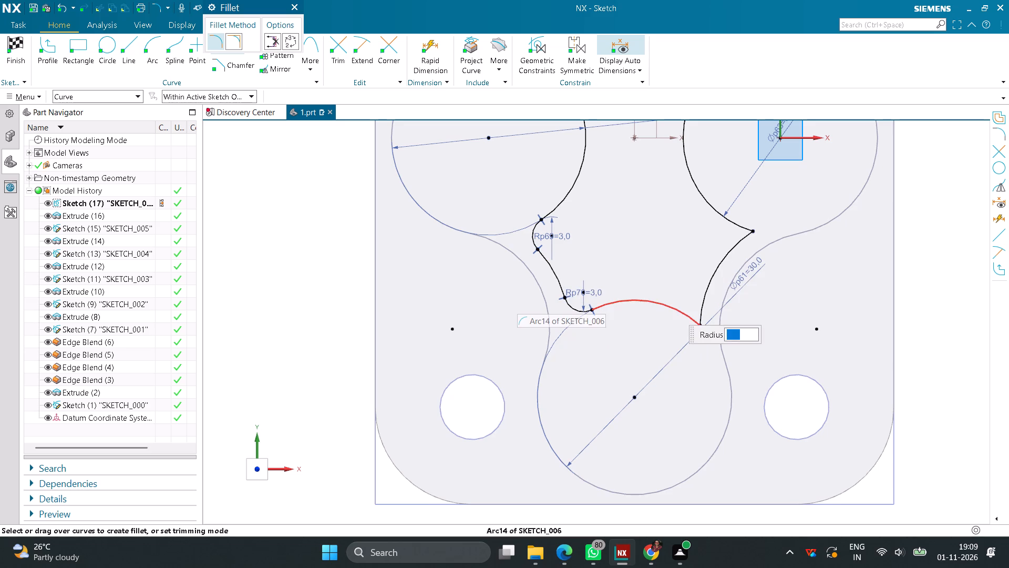
Round the two corners of the inner profile's +X, -Y connecting arc with 3 mm fillets and finish the sketch.
click(689, 314)
click(706, 305)
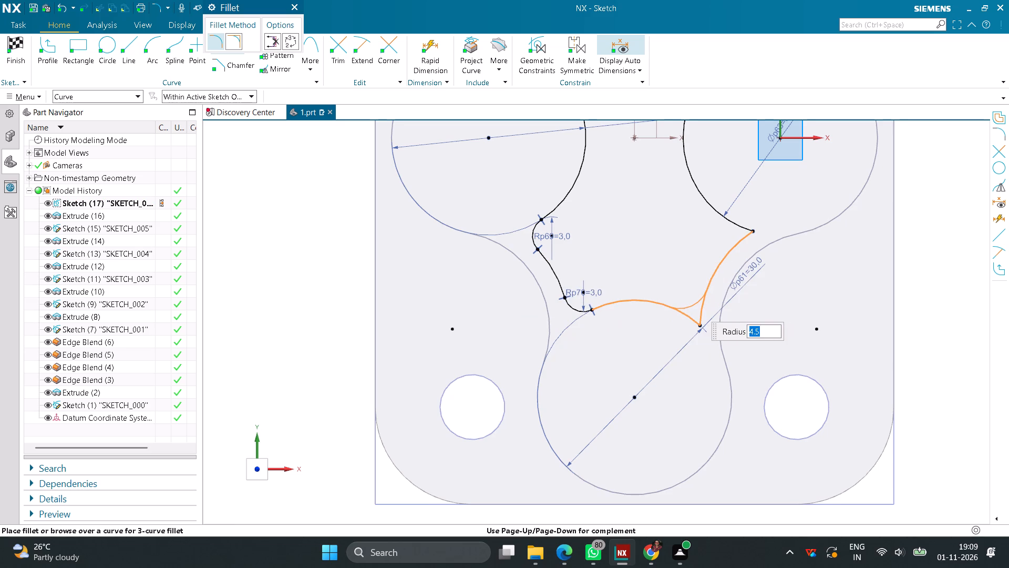
key(3)
key(Return)
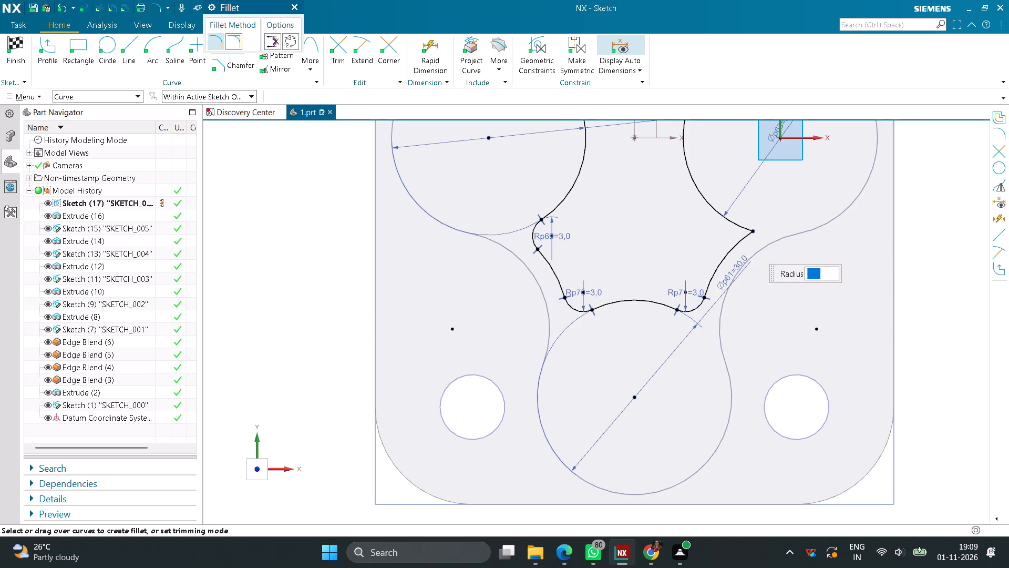
click(738, 245)
click(737, 228)
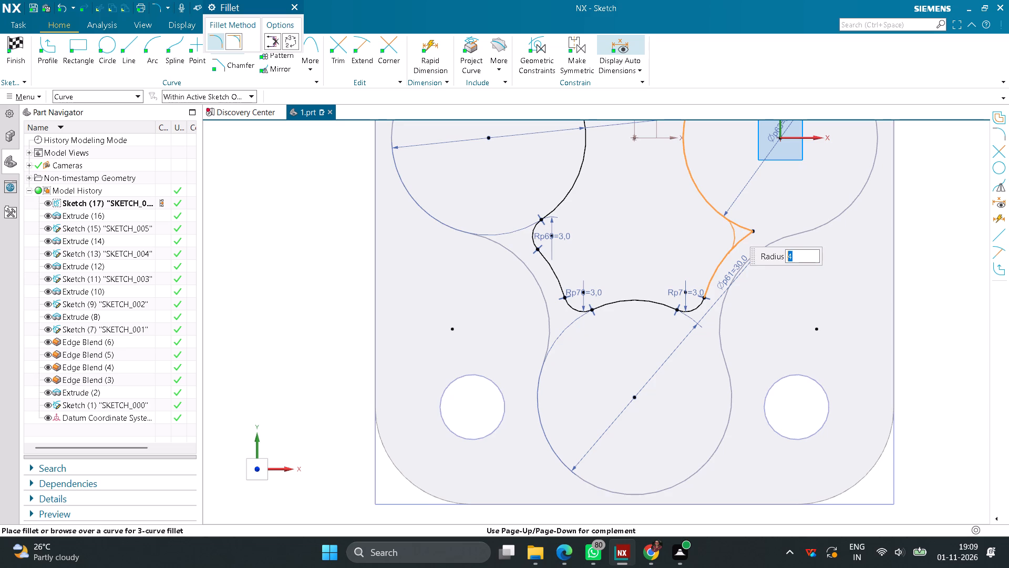
key(3)
key(Return)
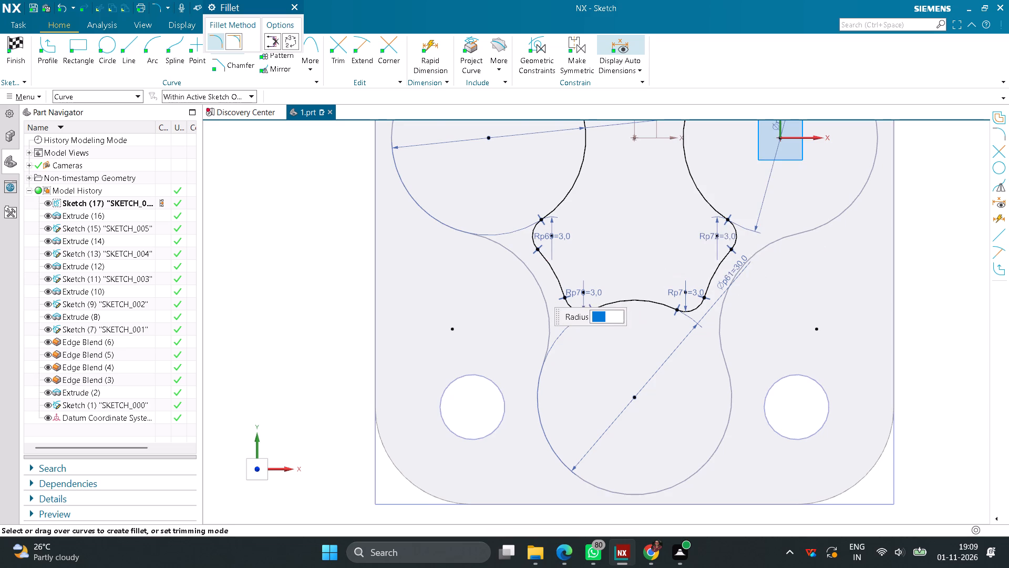
scroll(537, 290, down, 5)
middle_click(350, 254)
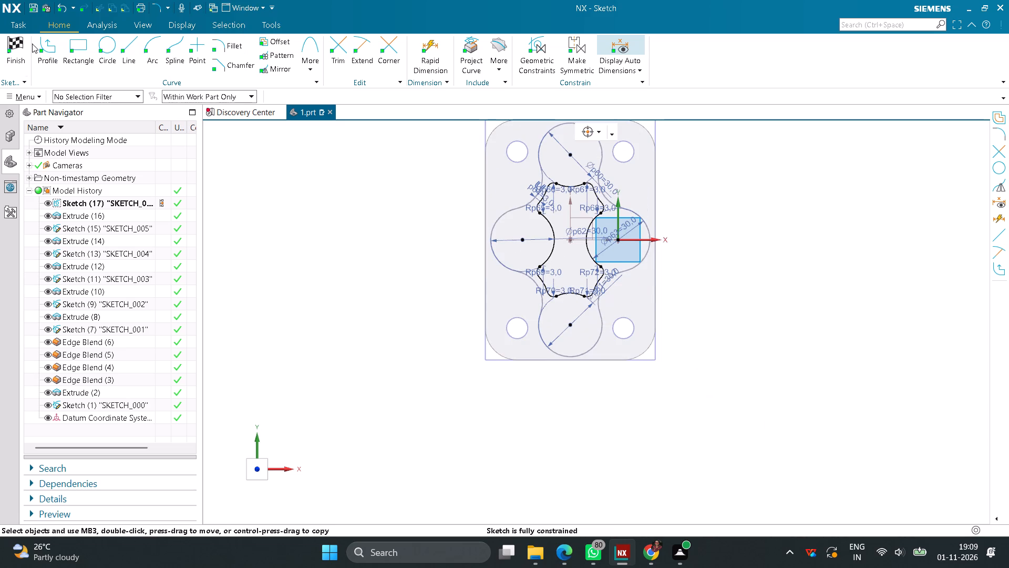
click(24, 42)
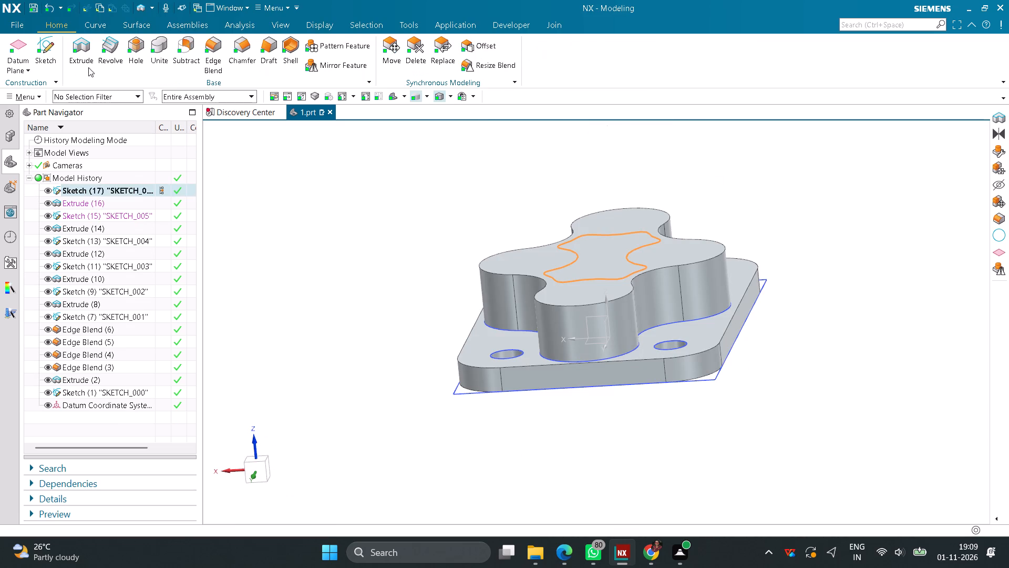
Extrude the filleted inner profile 10 mm downward into the boss as a subtracted pocket.
click(82, 58)
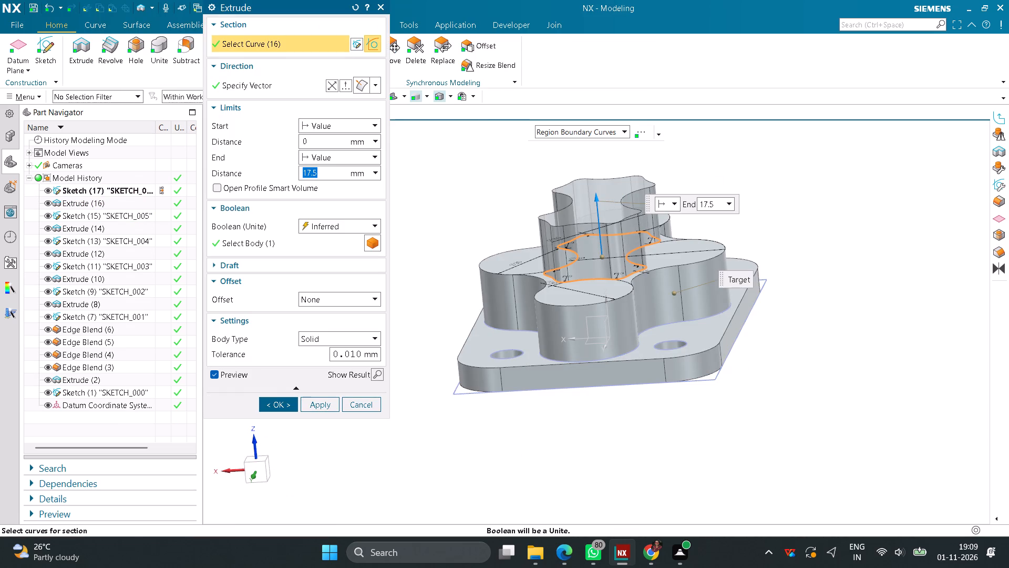
click(332, 87)
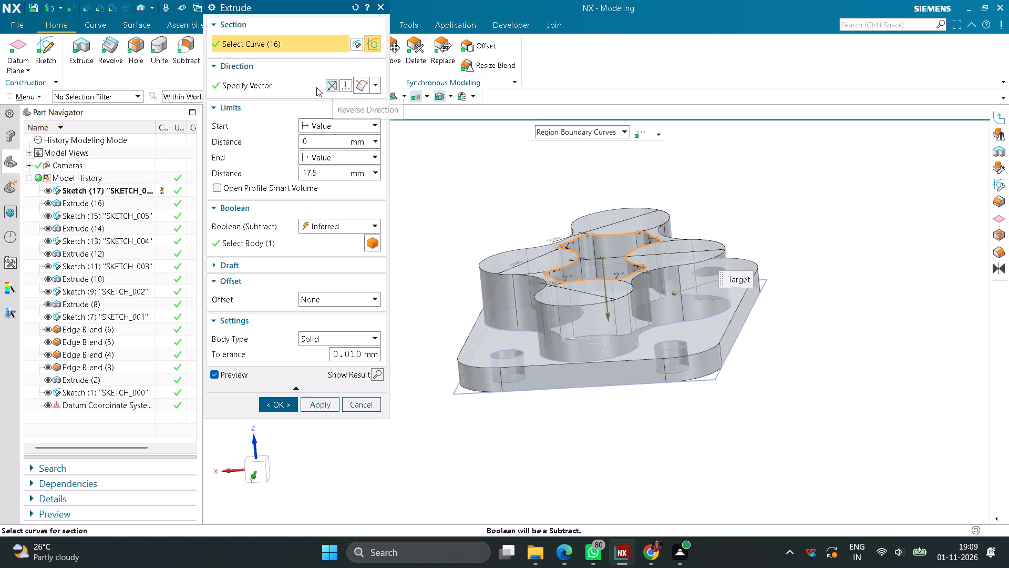
drag(335, 177, 280, 171)
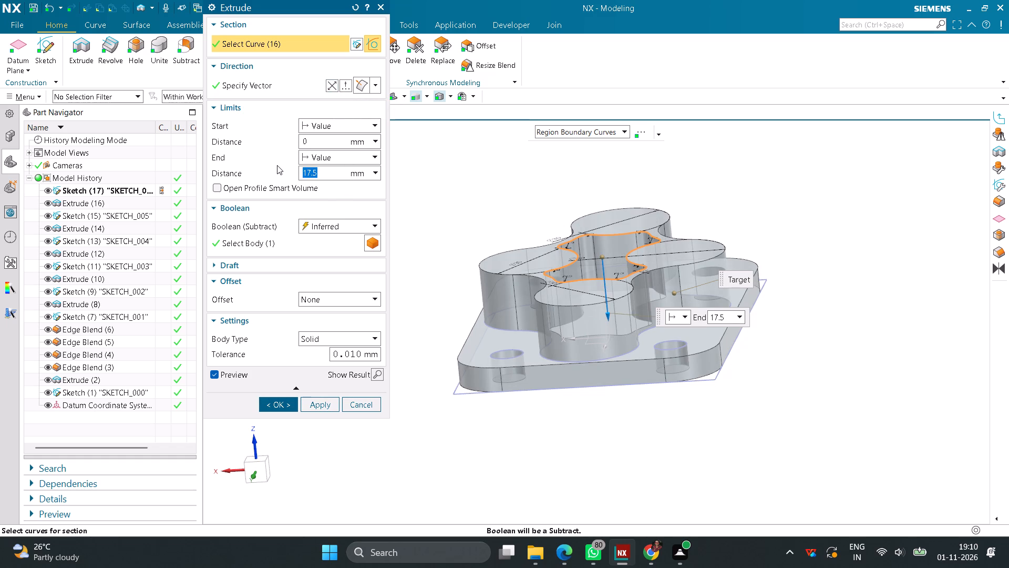
text(10)
key(Return)
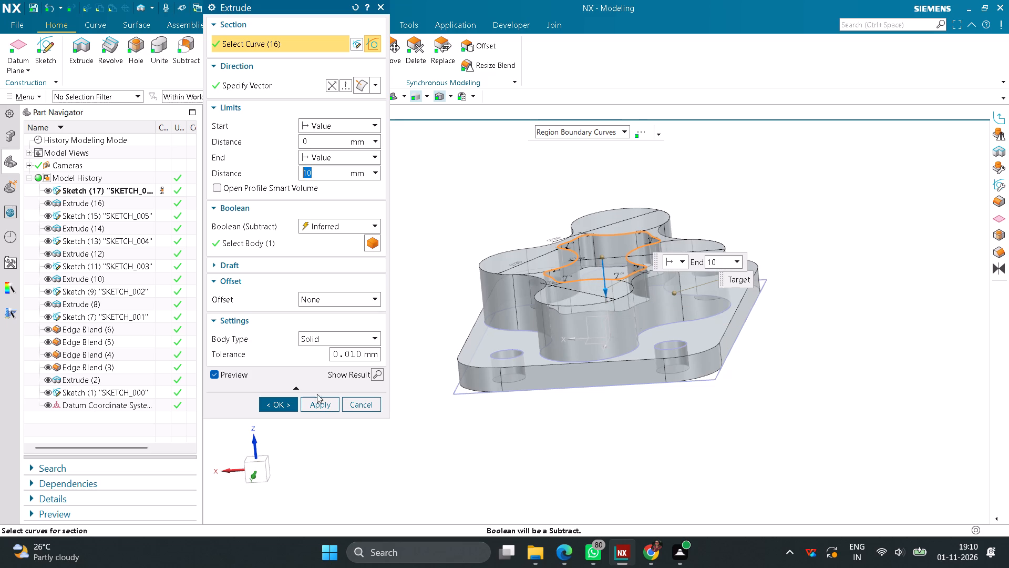
click(285, 402)
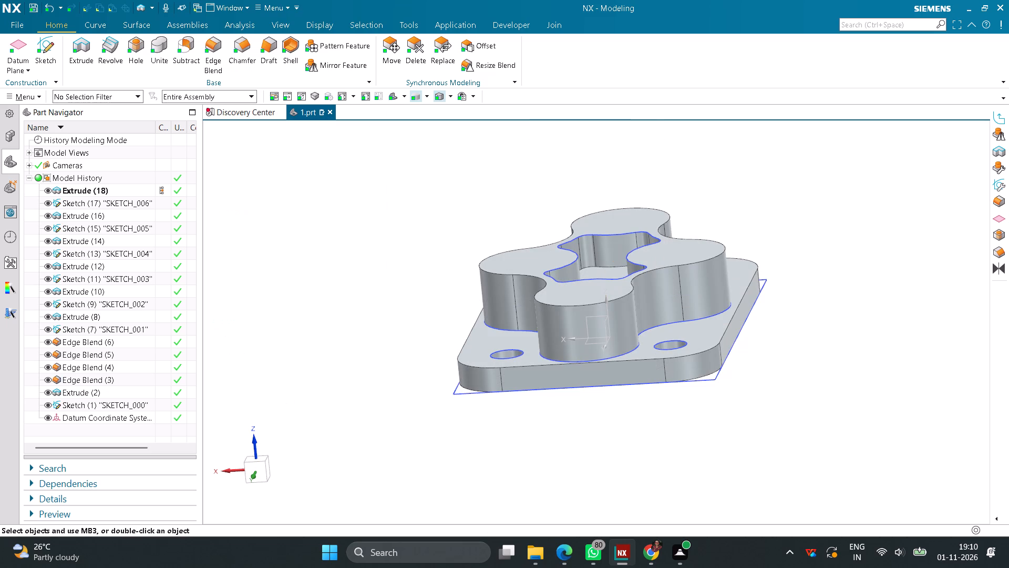
Start a new sketch on the top face of the four-lobed boss.
middle_drag(374, 345, 379, 349)
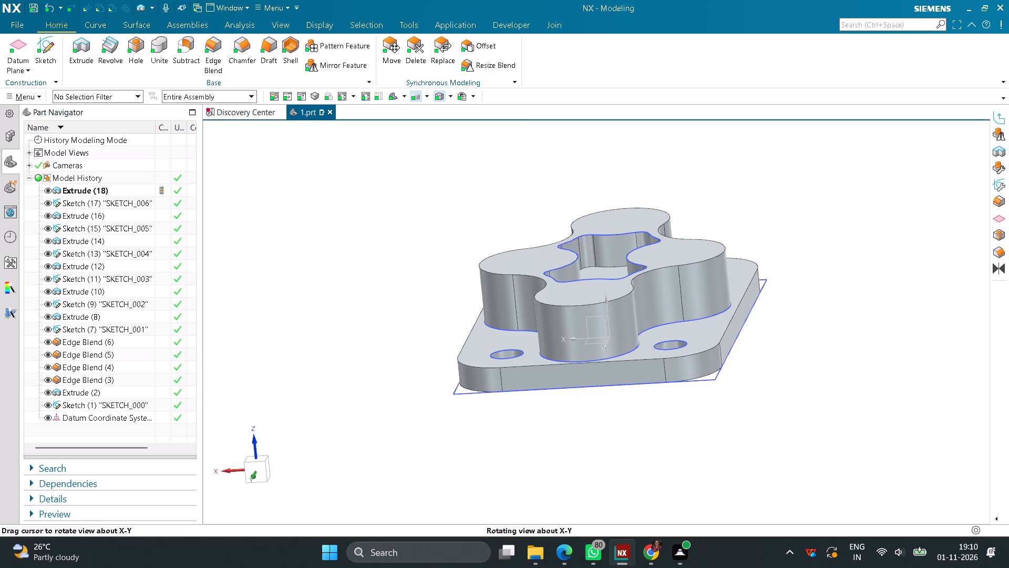
middle_drag(379, 349, 394, 366)
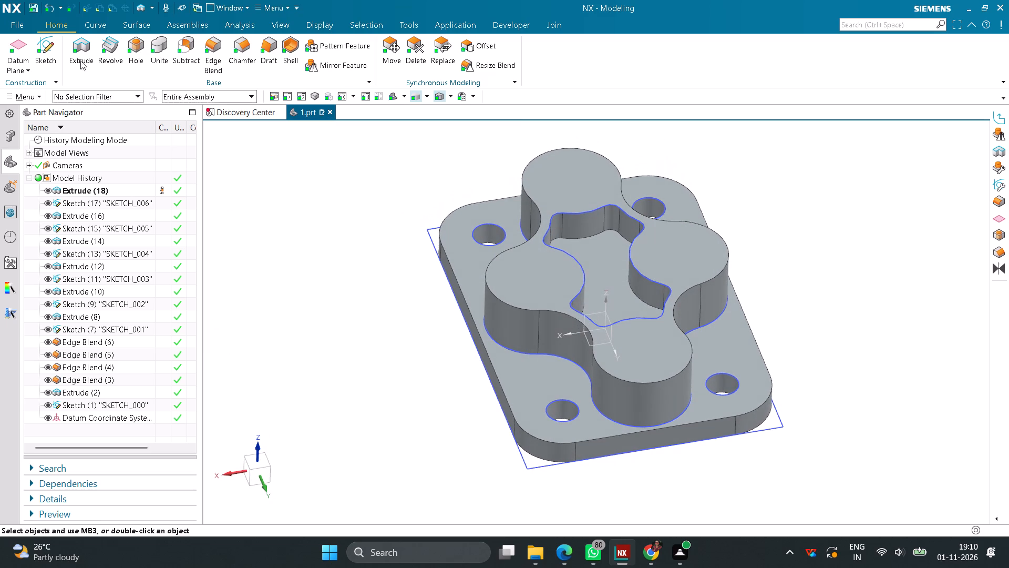
click(45, 45)
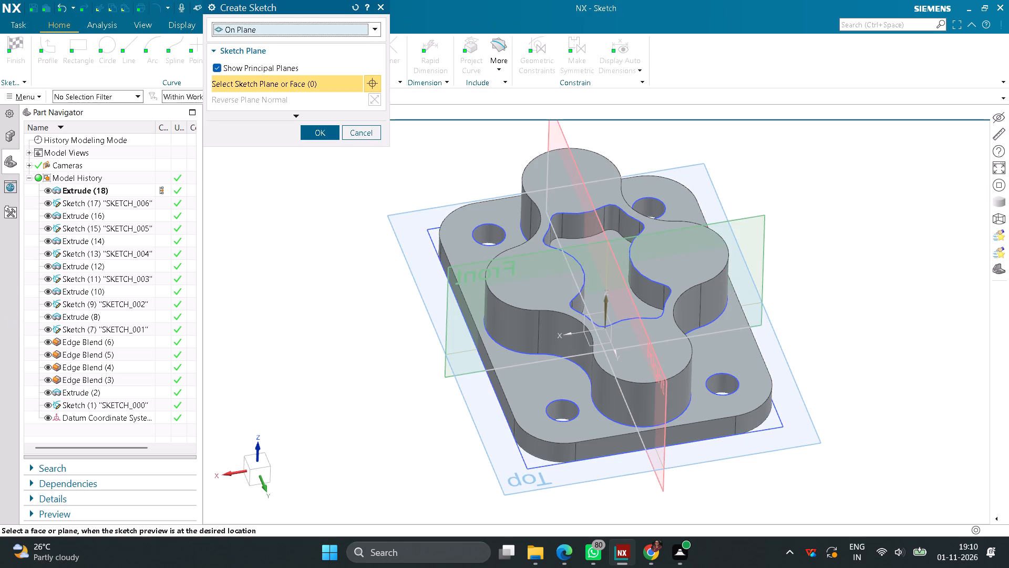
click(505, 285)
click(327, 136)
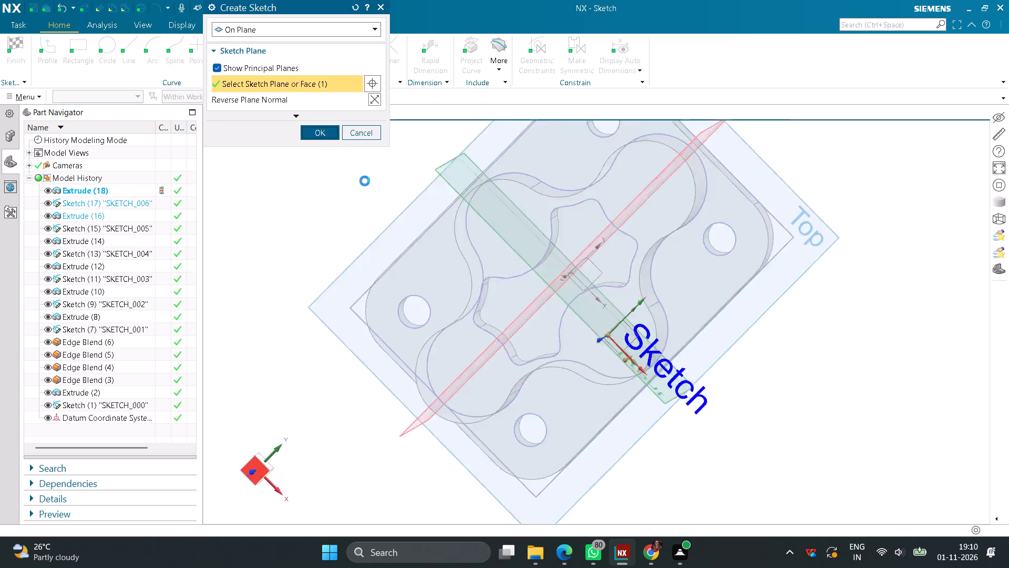
Draw a 20 mm diameter circle off the plate's +X side, about 48 mm in X and 34 mm in Y from the sketch origin.
scroll(479, 215, down, 2)
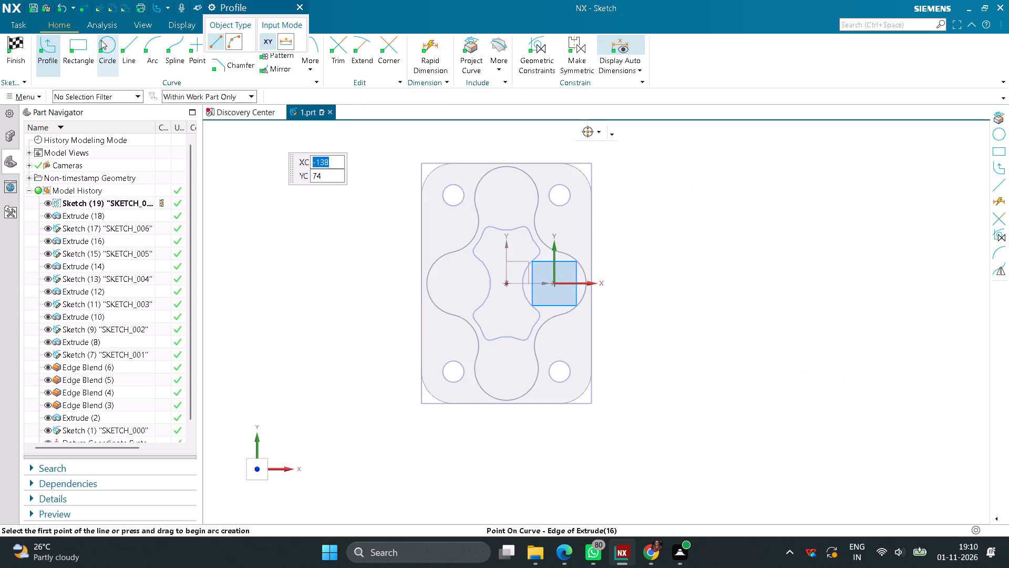
click(101, 40)
click(656, 210)
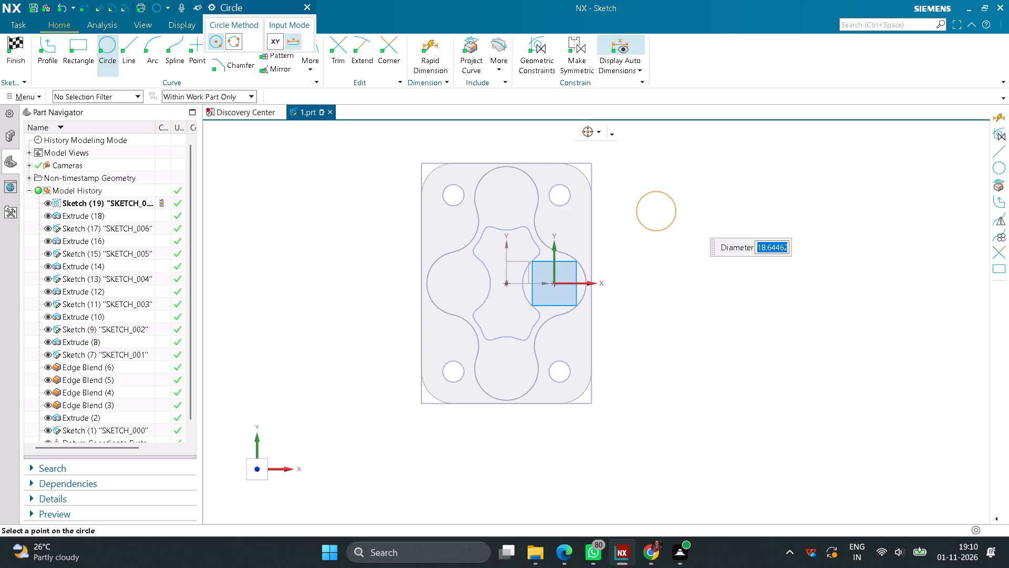
text(20)
key(Return)
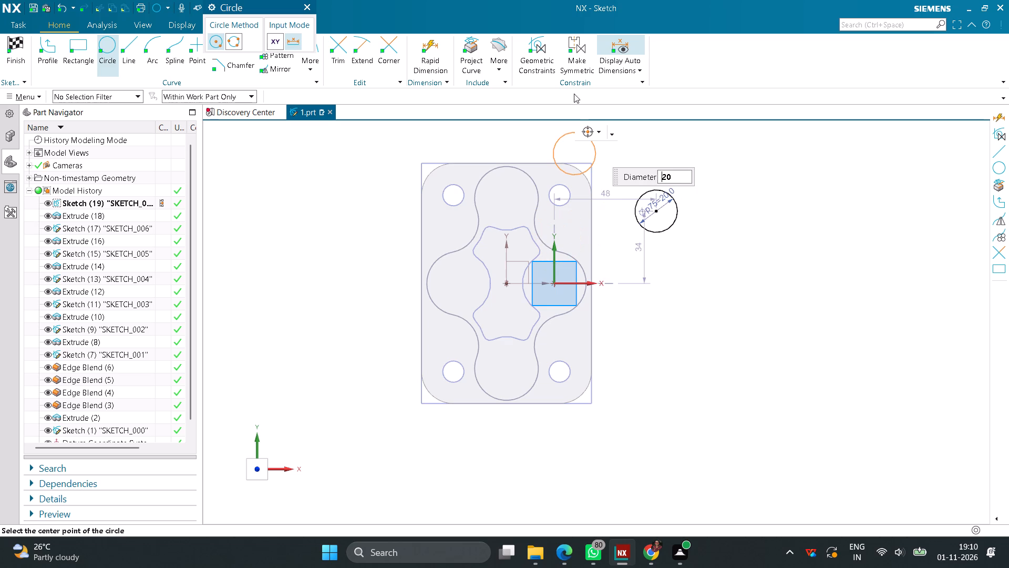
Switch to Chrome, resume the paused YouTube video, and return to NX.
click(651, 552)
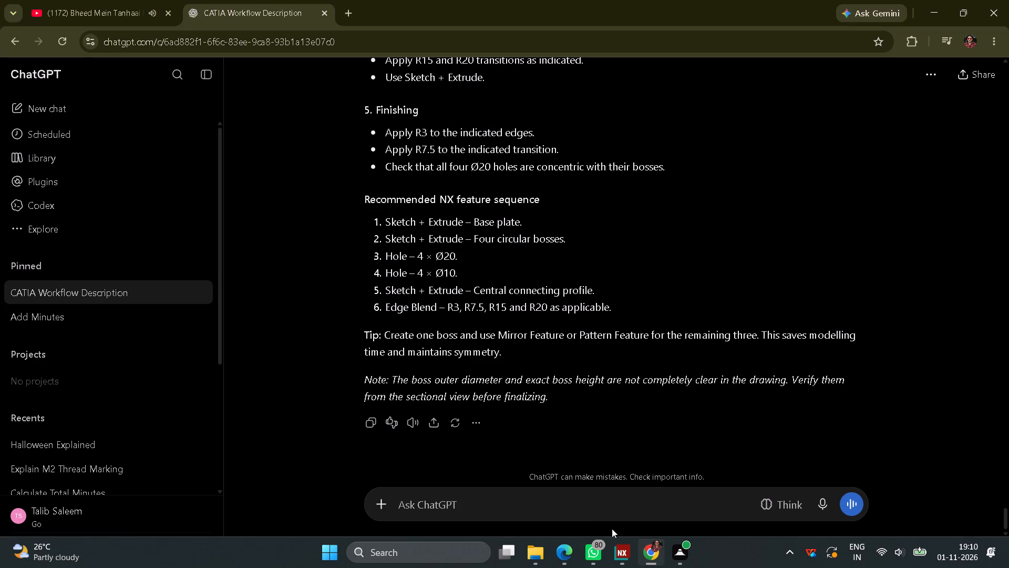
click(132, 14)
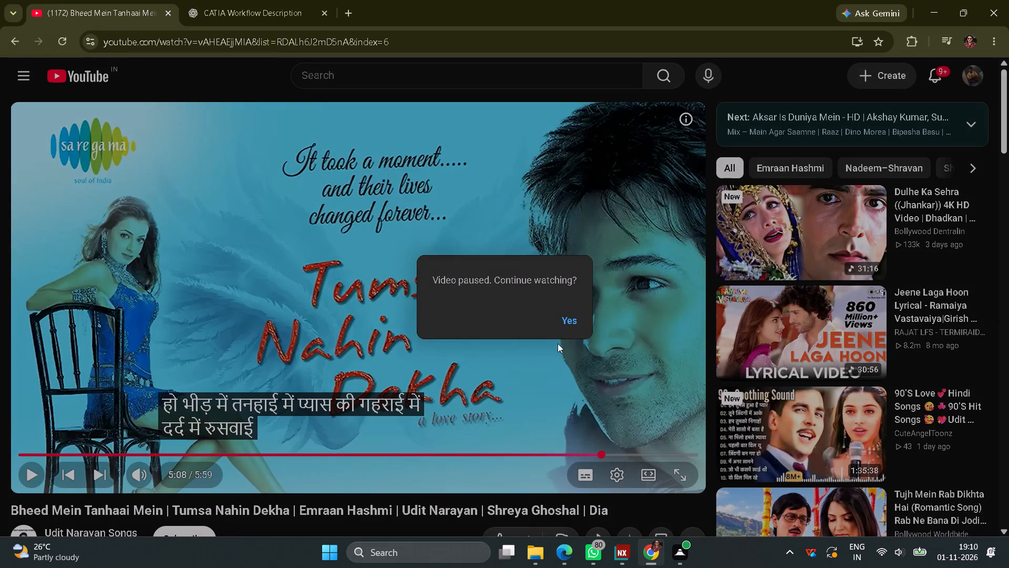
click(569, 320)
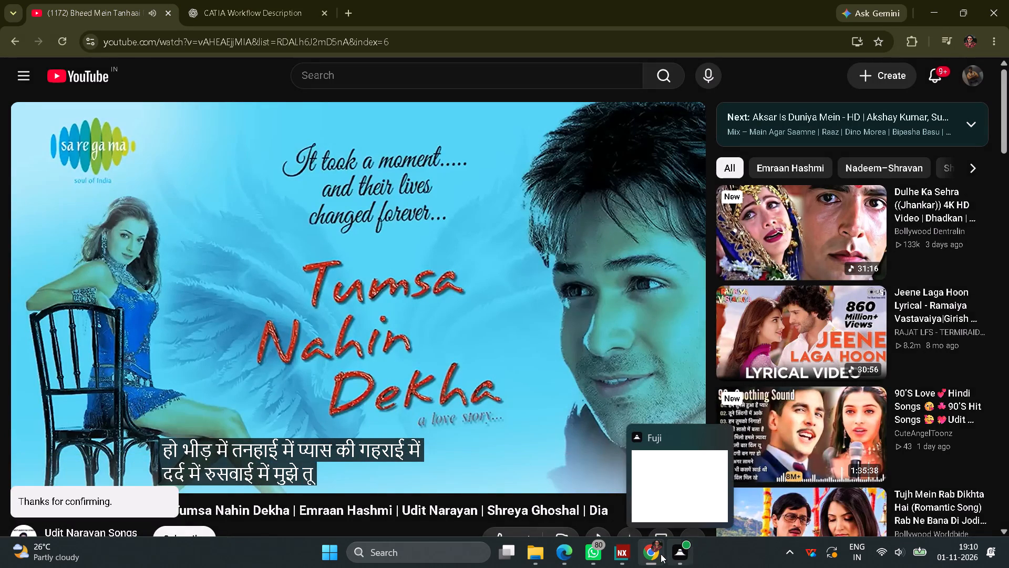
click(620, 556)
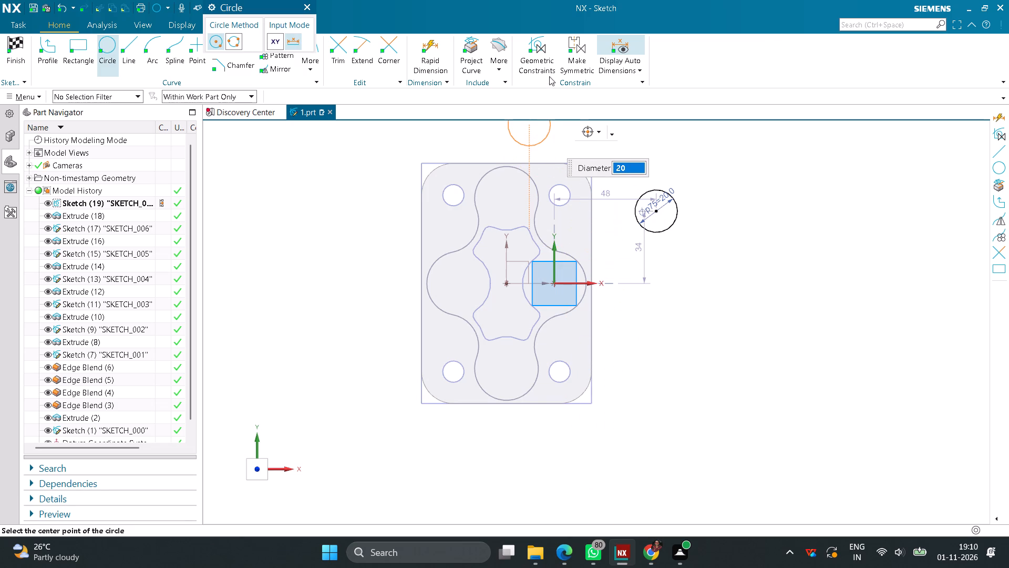
Draw three more 20 mm circles off the plate, about 100 mm toward -X, 84 mm toward -Y, and 70 mm toward +X from the sketch origin.
click(341, 300)
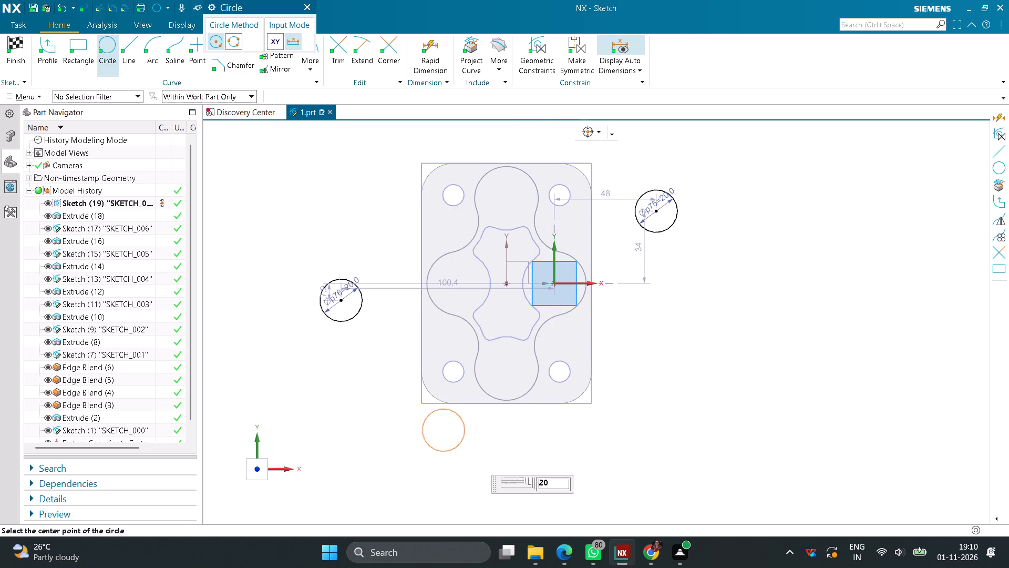
click(533, 462)
click(704, 343)
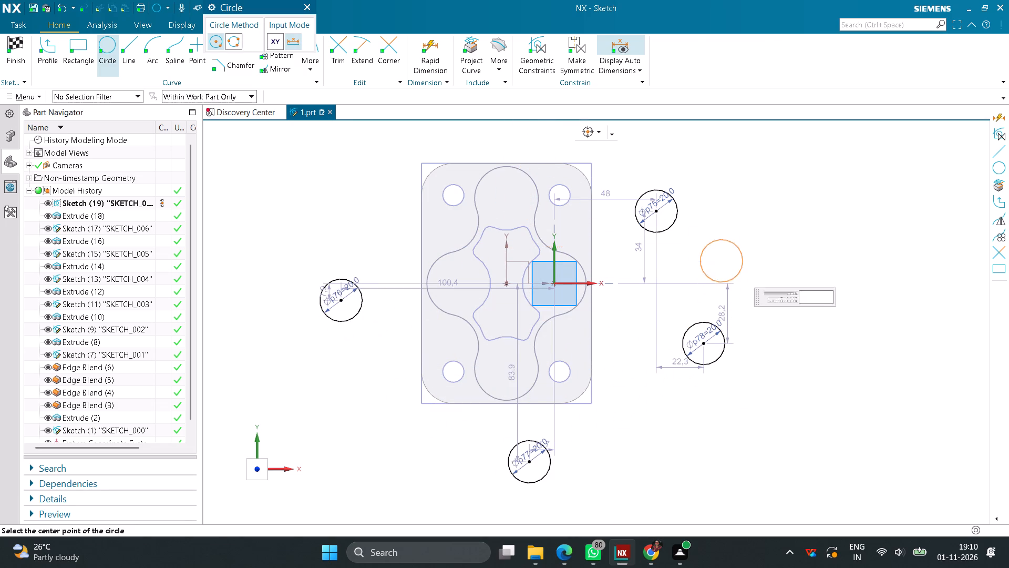
Constrain the first circle concentric with the boss's +Y lobe and the -X side circle concentric with the -X lobe.
click(539, 65)
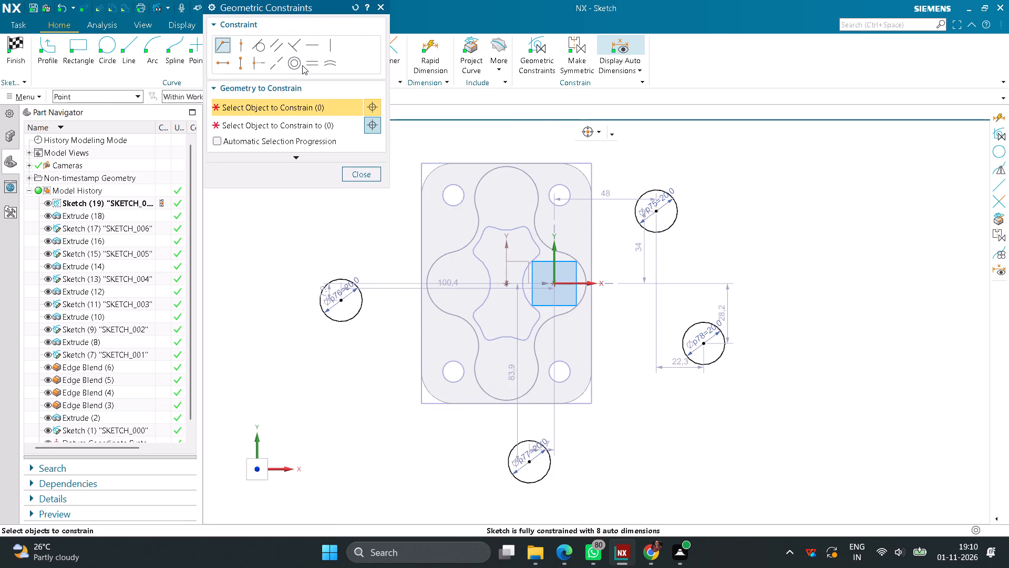
click(296, 63)
click(642, 196)
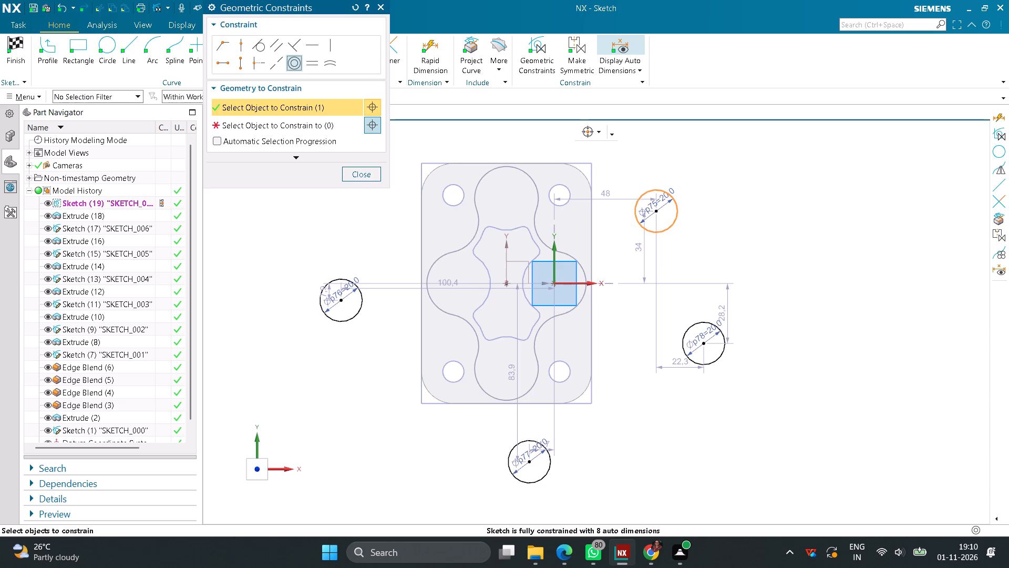
click(320, 130)
click(492, 168)
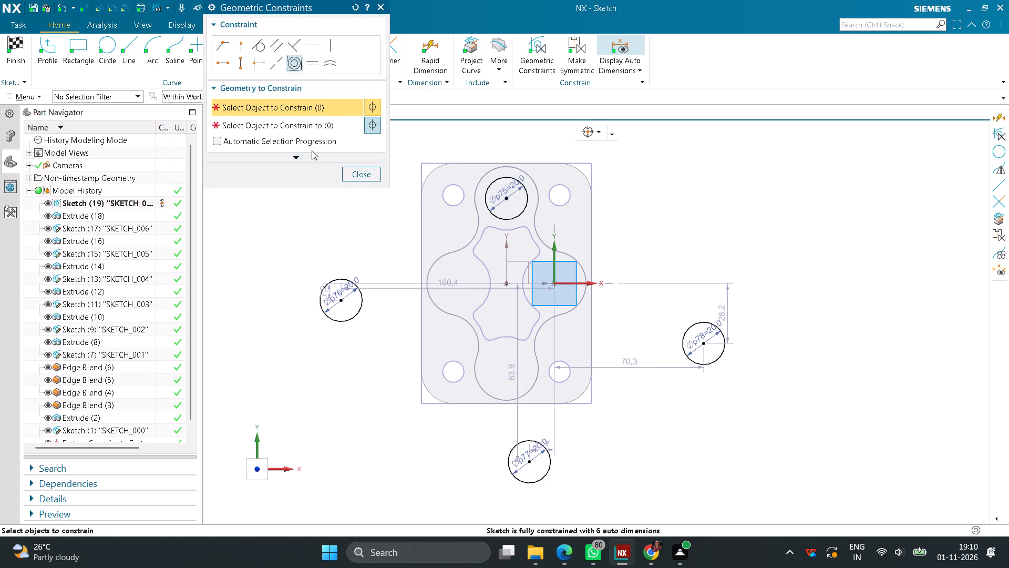
click(339, 278)
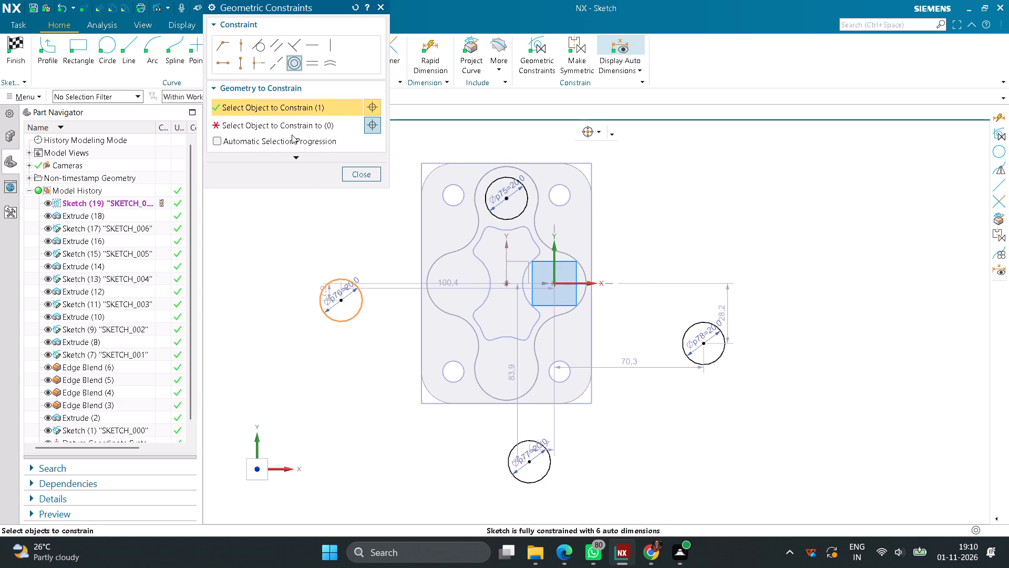
click(289, 129)
click(440, 260)
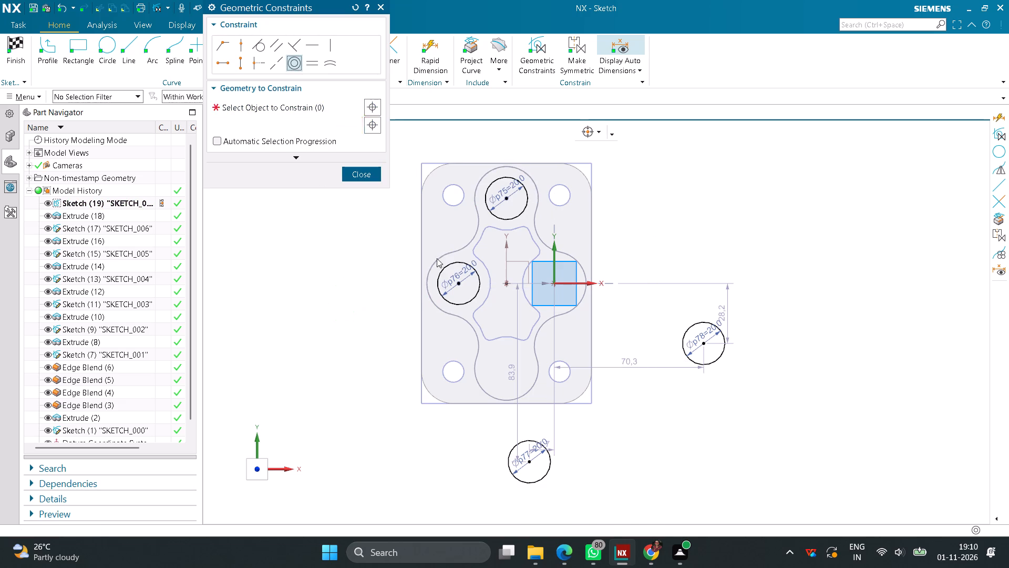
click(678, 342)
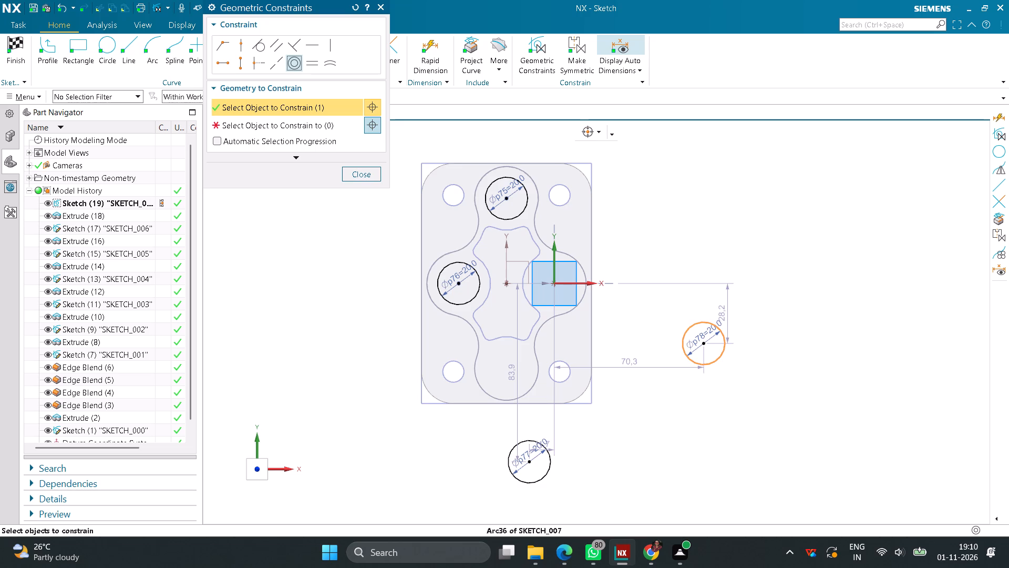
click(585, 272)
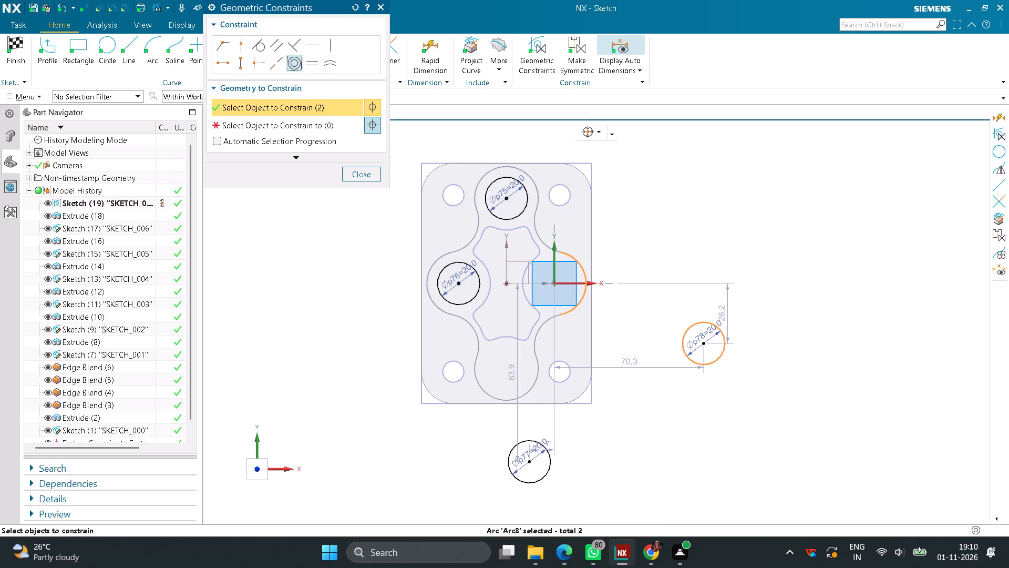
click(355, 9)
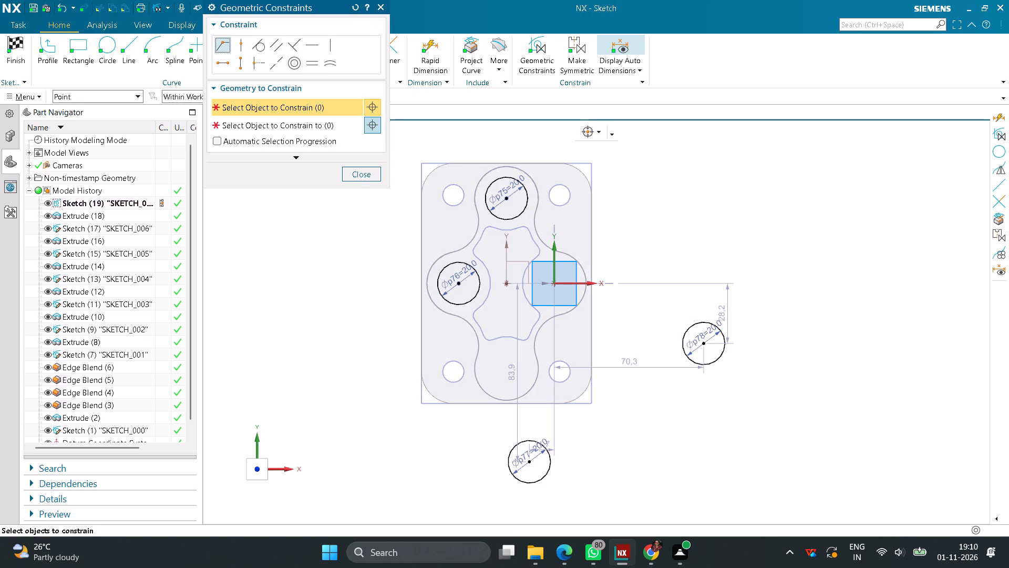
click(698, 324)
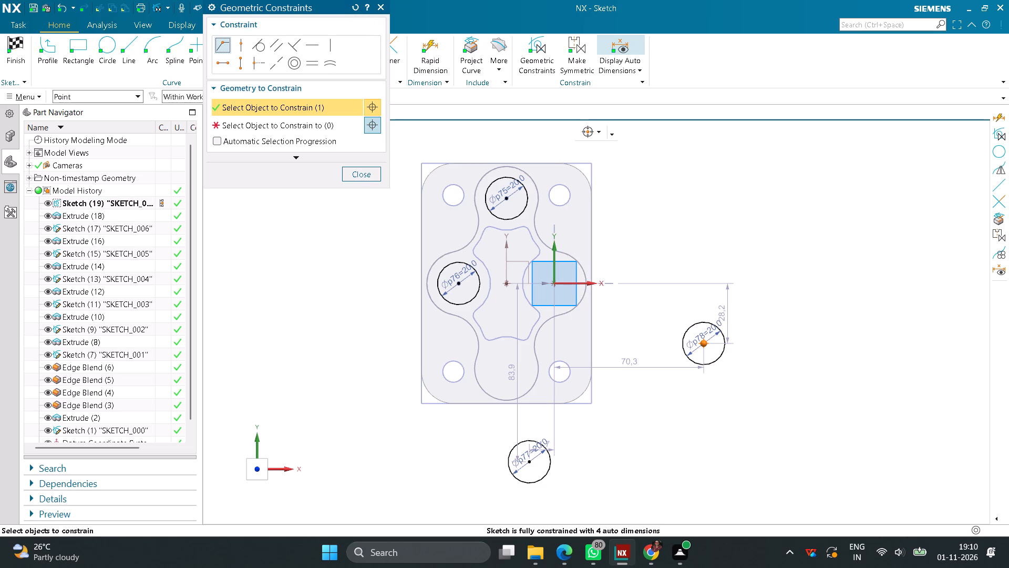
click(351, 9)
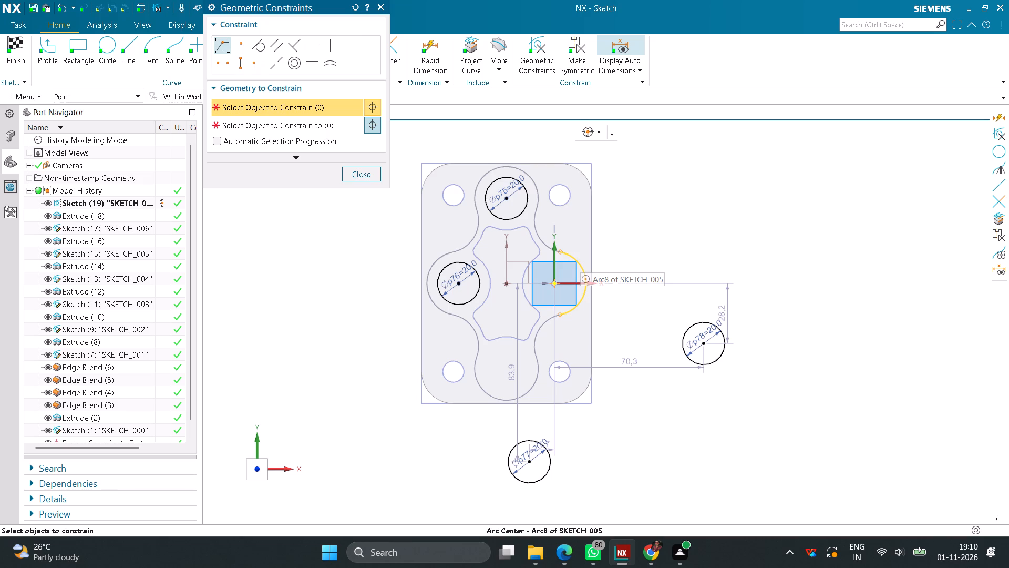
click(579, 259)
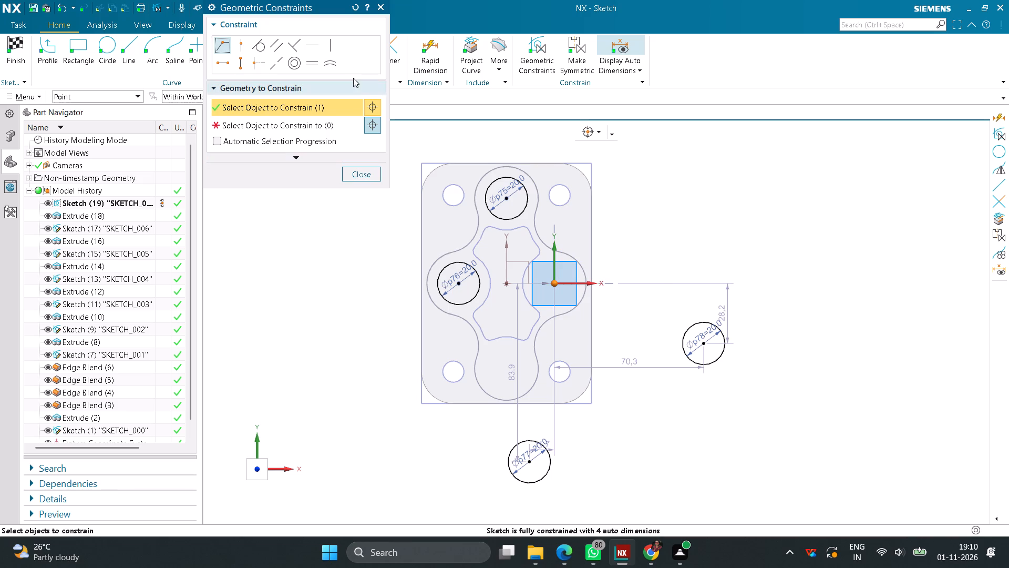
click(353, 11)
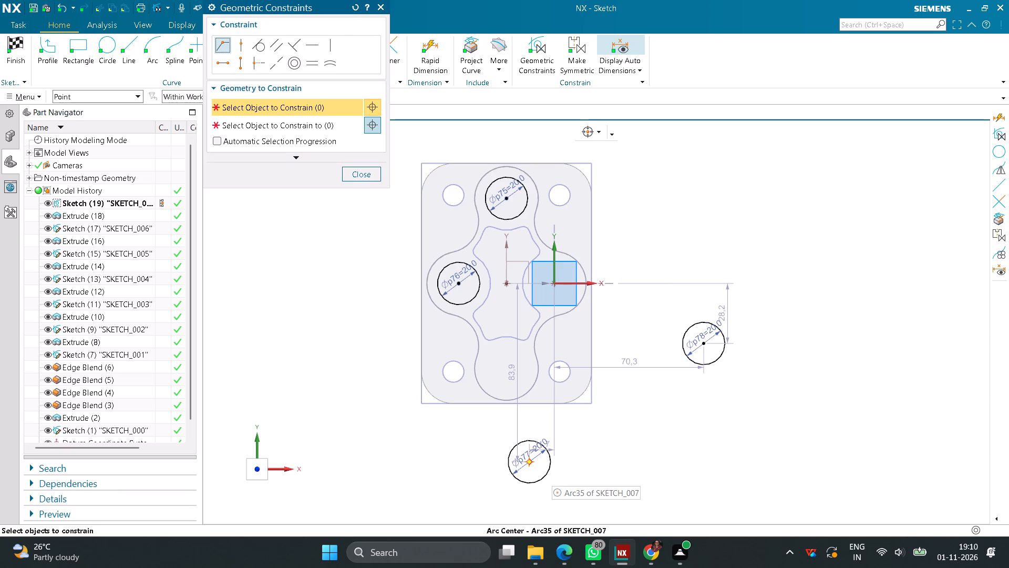
Make the two remaining circle centres coincident with the boss's -Y and +X lobe arc centres, and finish the sketch.
click(526, 441)
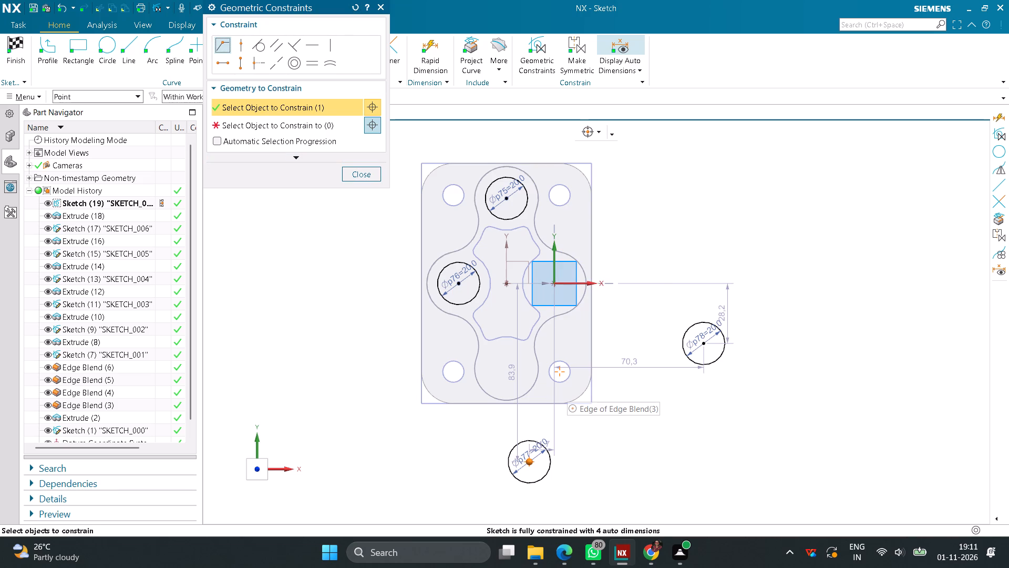
click(285, 129)
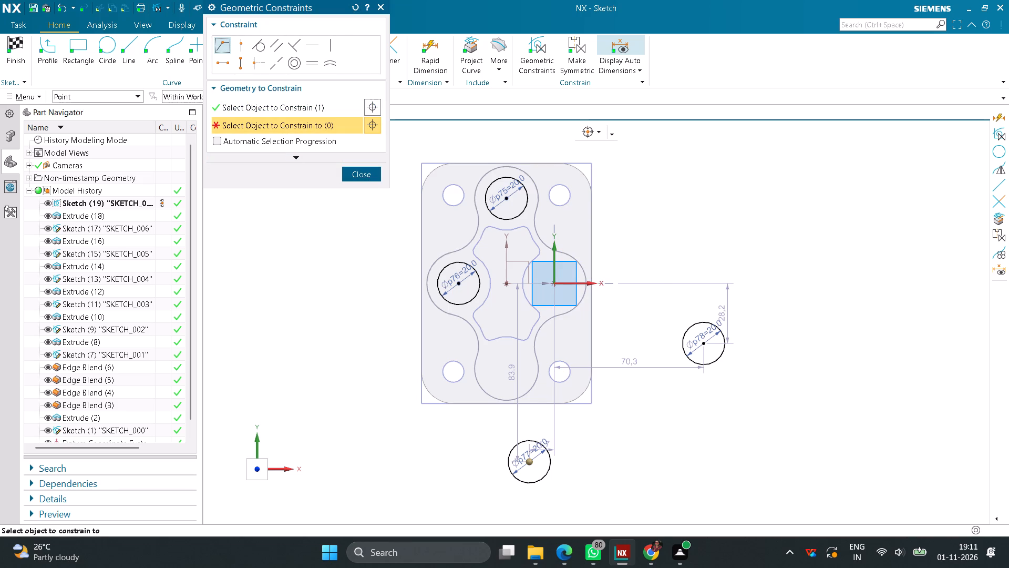
click(532, 382)
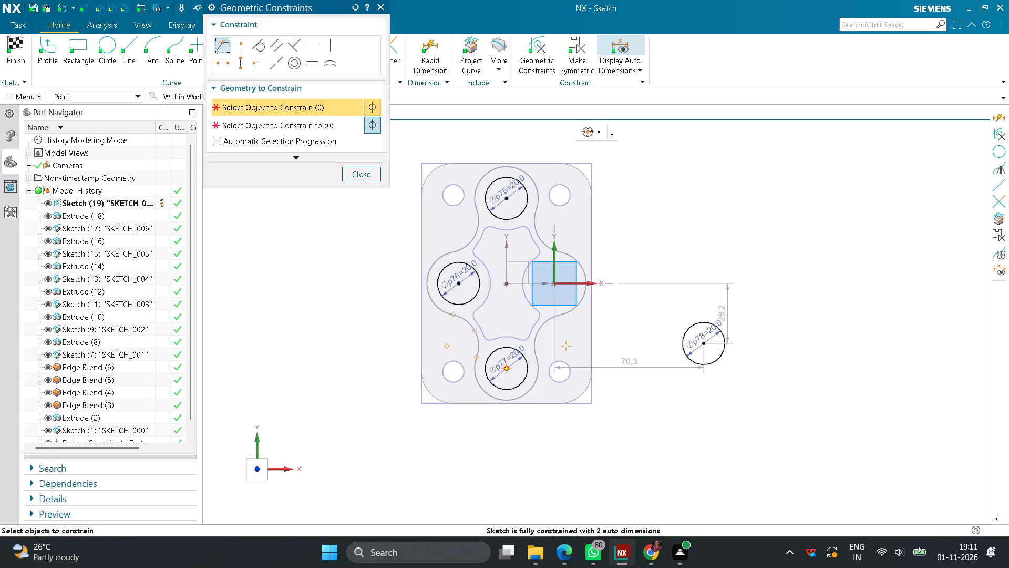
click(680, 352)
click(283, 125)
click(586, 295)
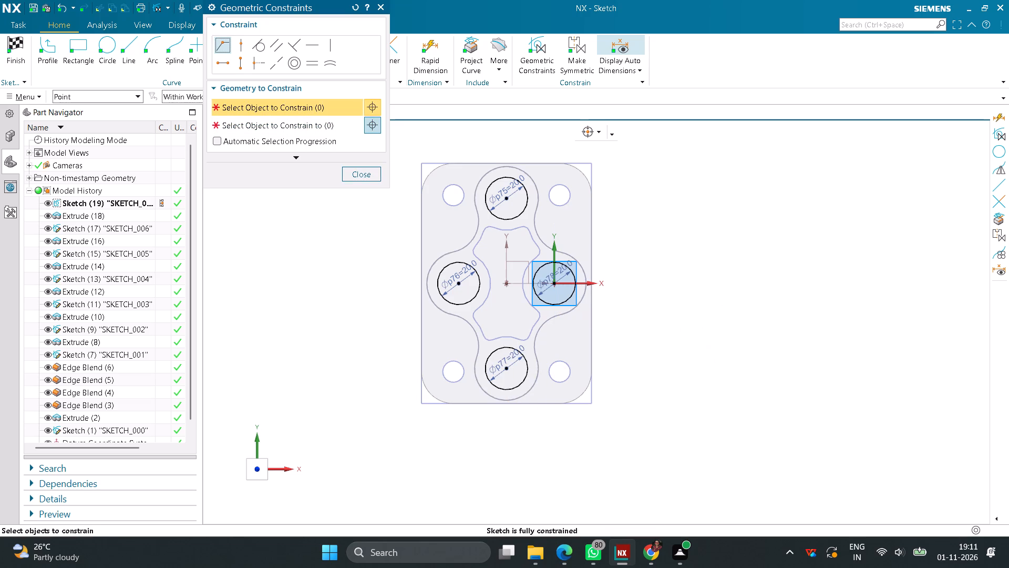
click(364, 176)
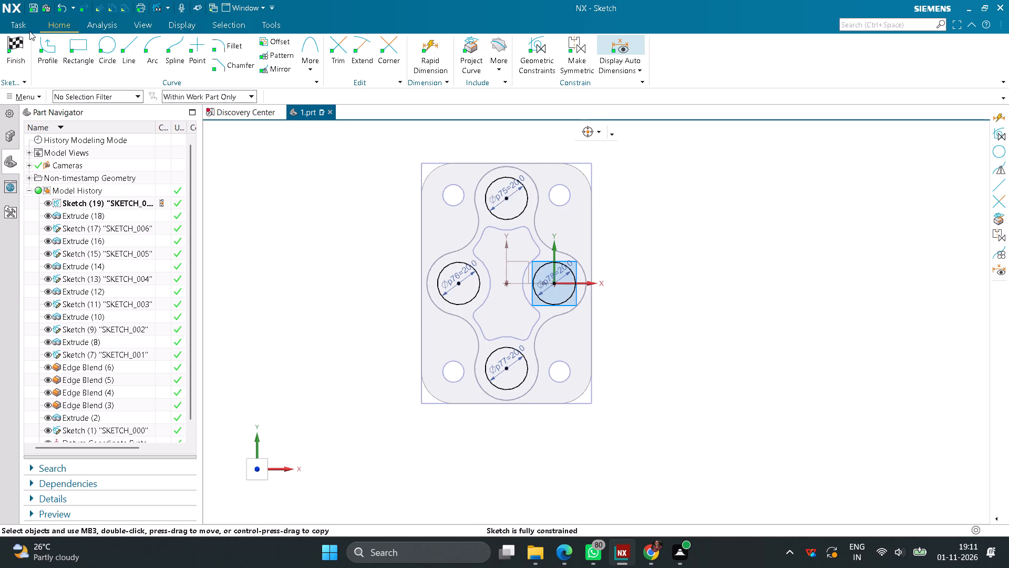
click(15, 42)
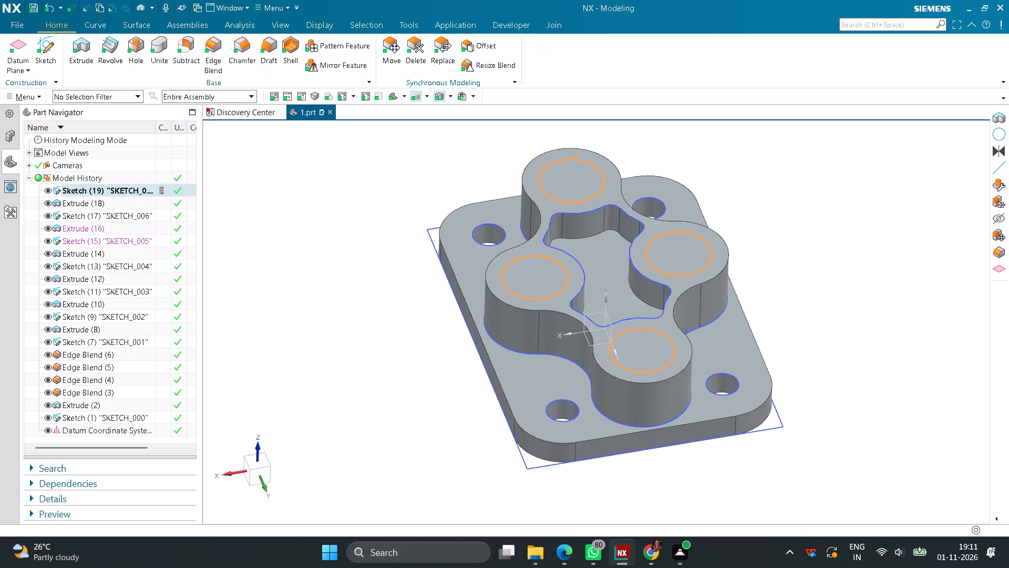
Extrude the four 20 mm circles by 25-7.5 mm downward into the boss lobes as subtracted holes.
click(76, 50)
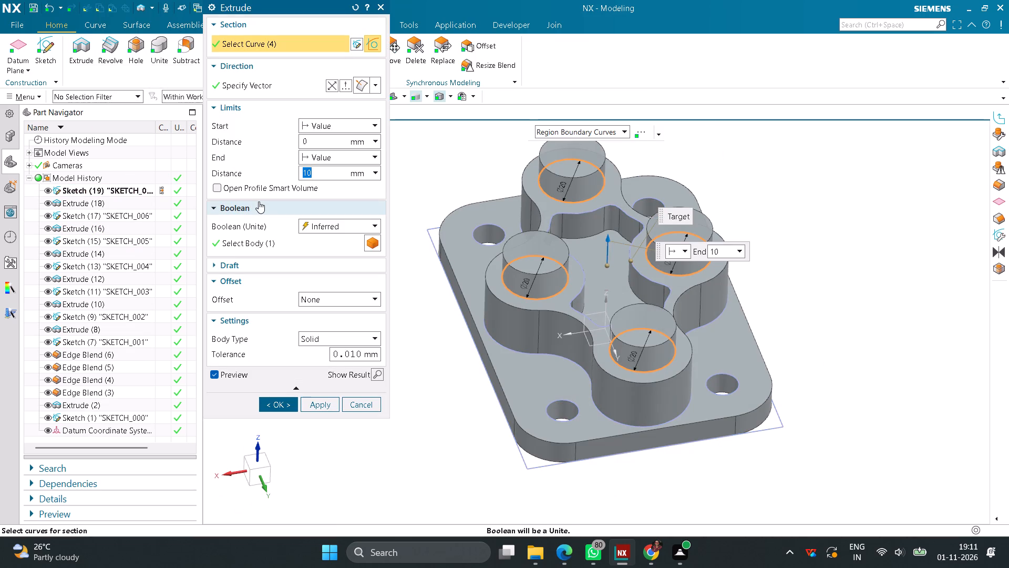
text(25-7.5)
key(Return)
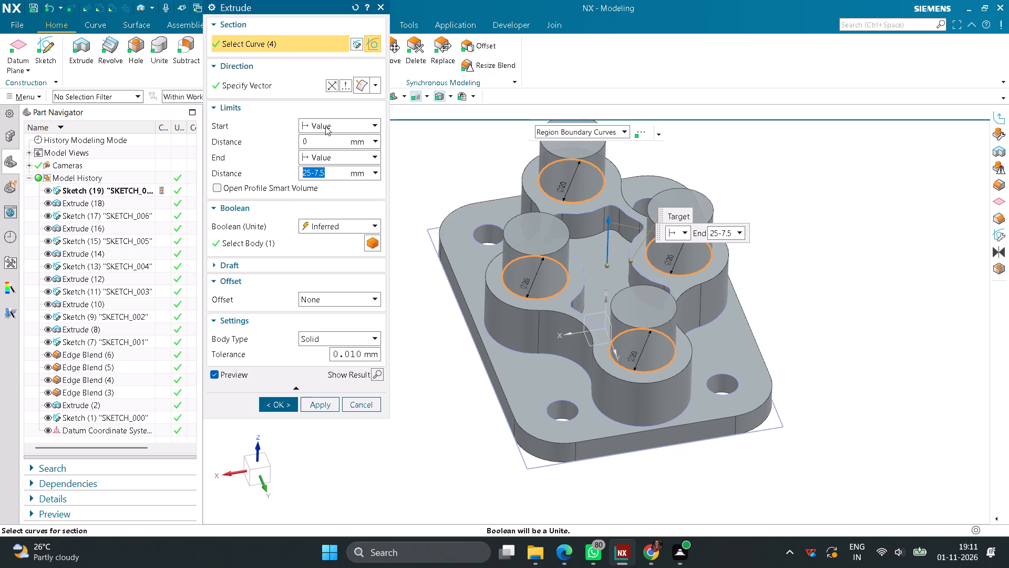
click(326, 86)
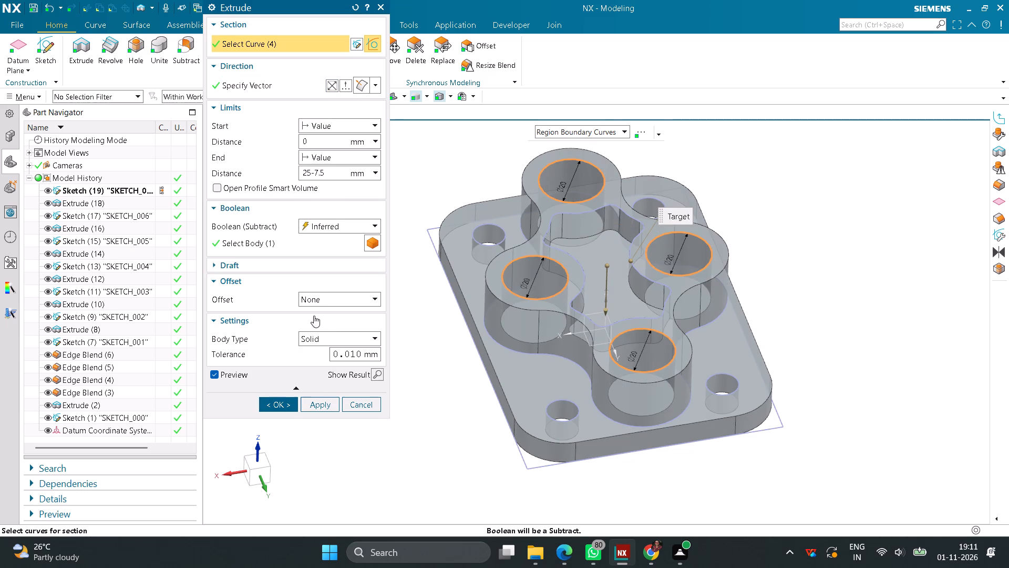
click(283, 410)
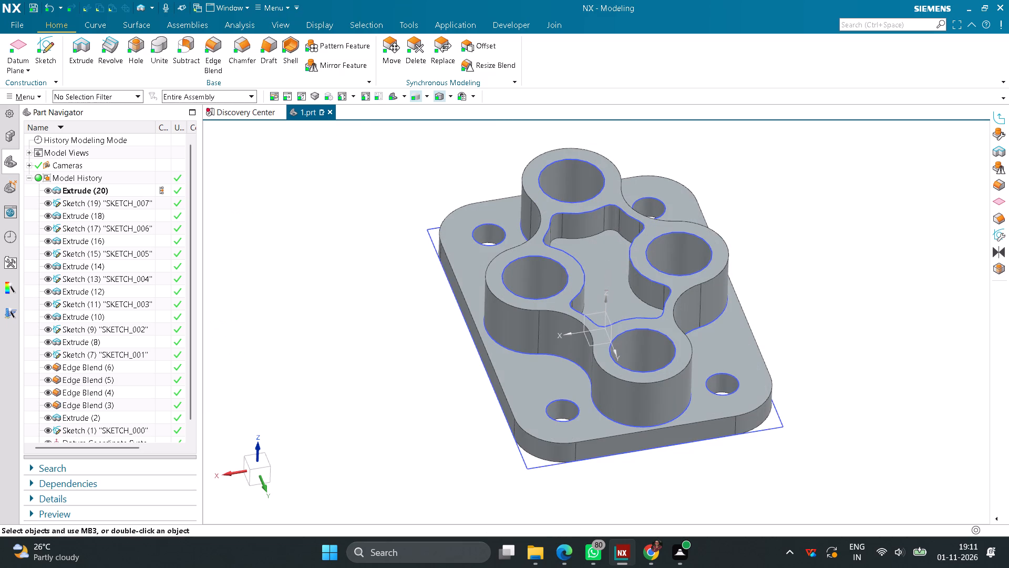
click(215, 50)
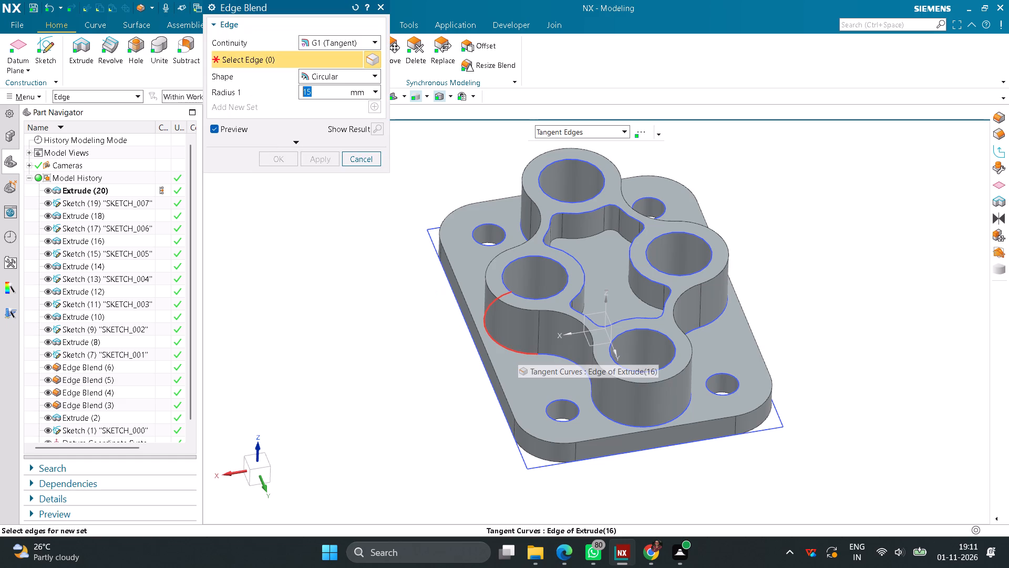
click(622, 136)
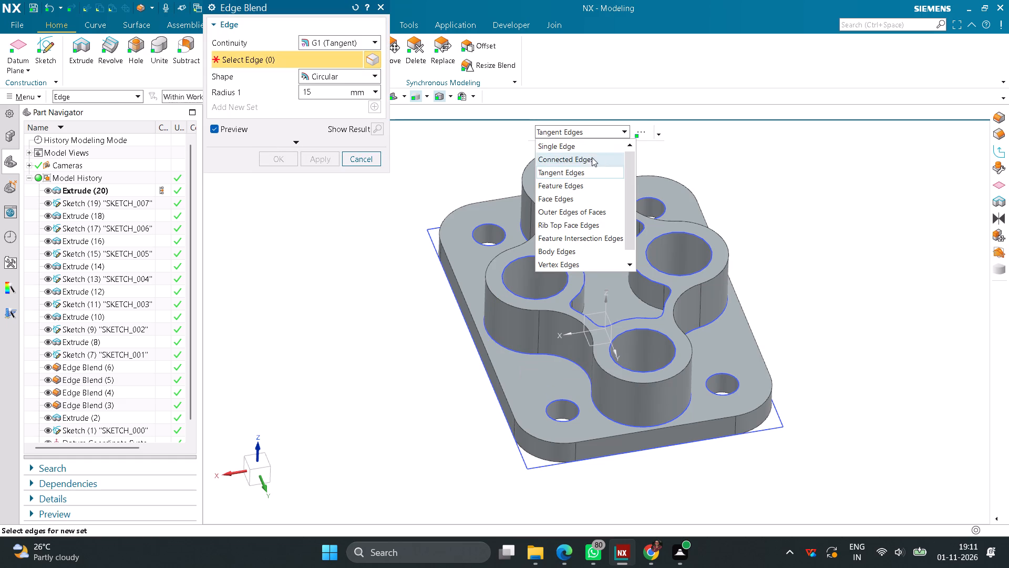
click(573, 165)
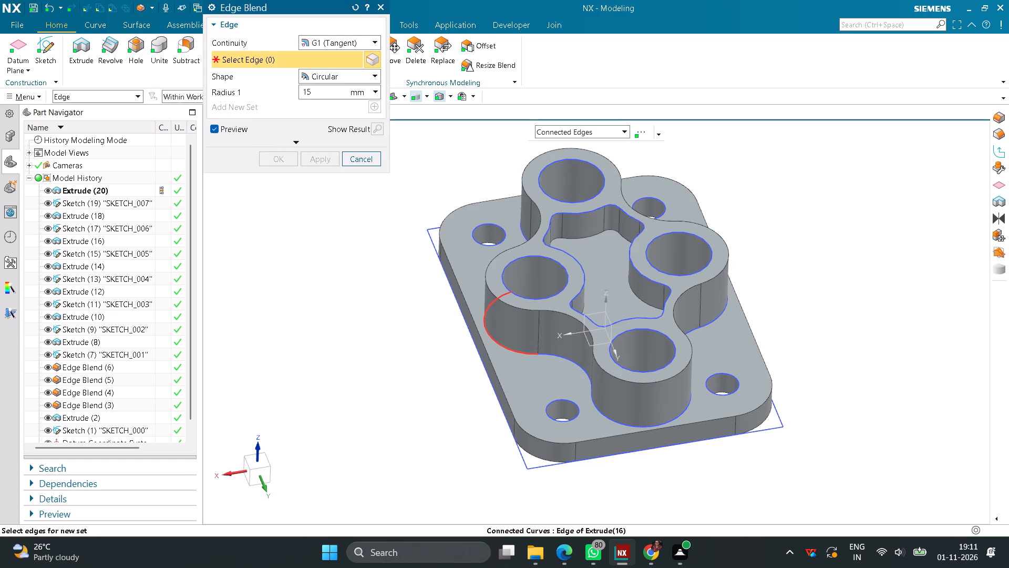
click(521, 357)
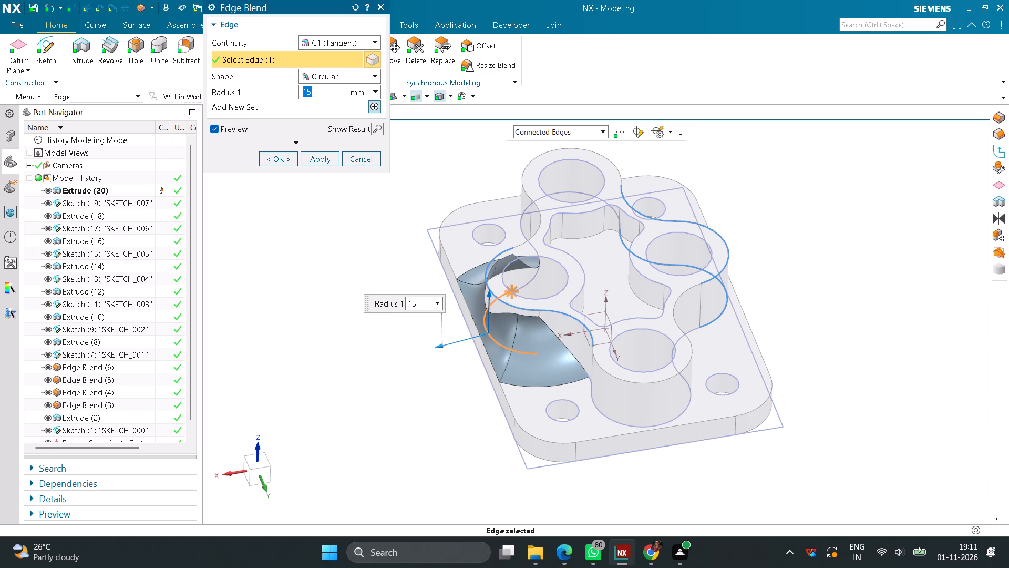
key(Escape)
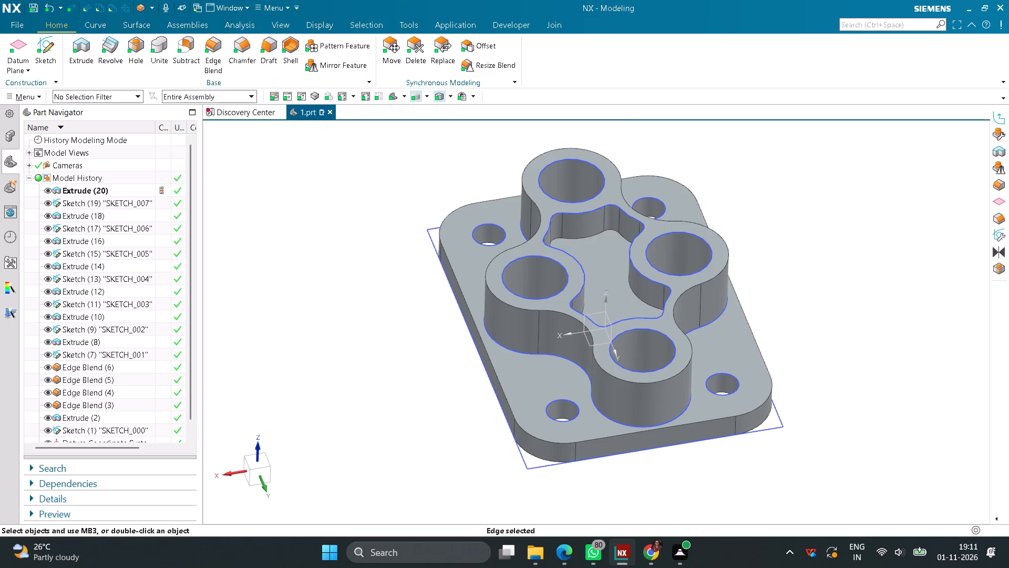
Start a 1 mm edge blend using connected edges, on the boss's outer base edges along the +X and +Y lobes and the arc between them.
click(217, 56)
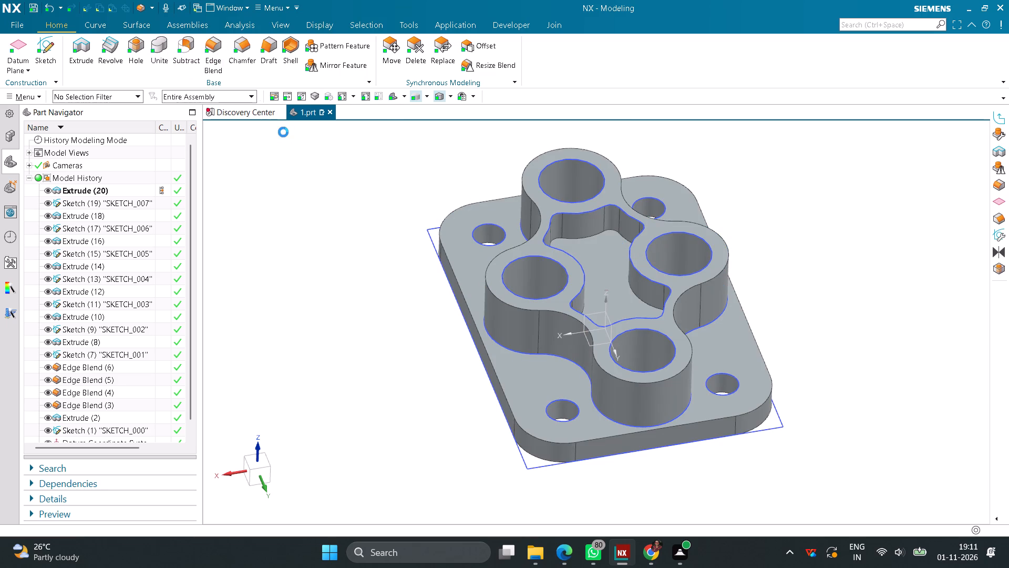
click(624, 131)
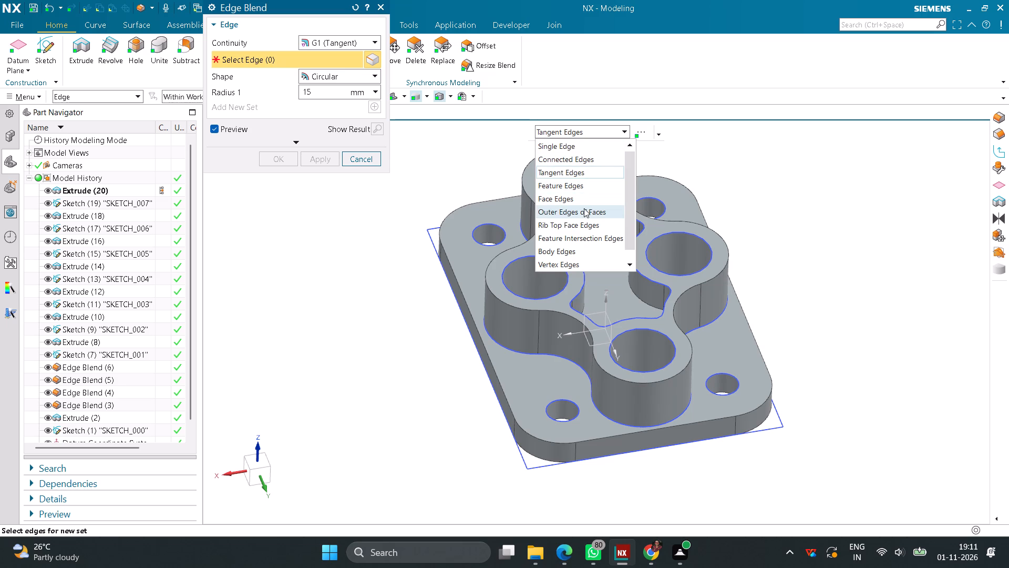
click(564, 160)
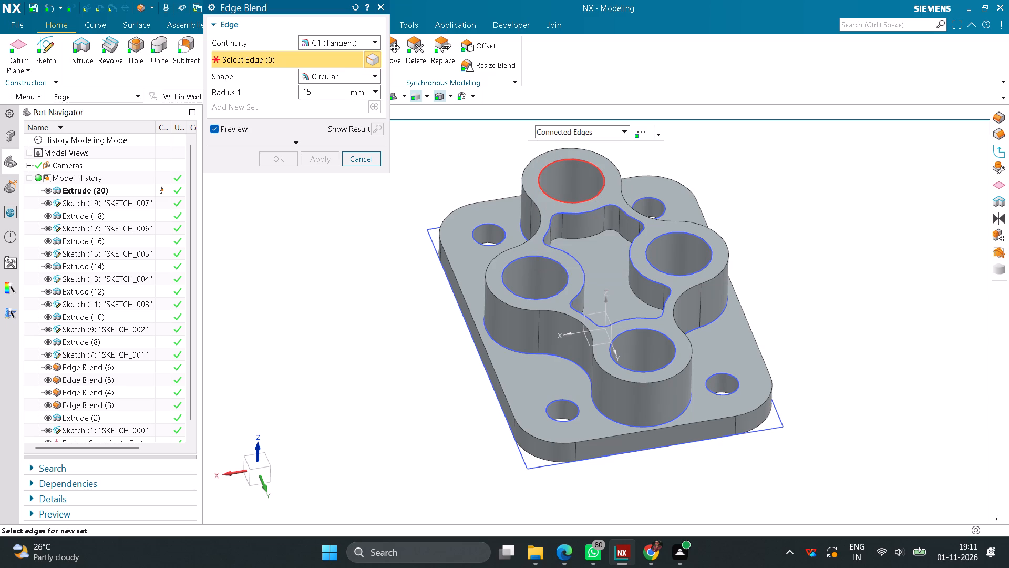
click(560, 357)
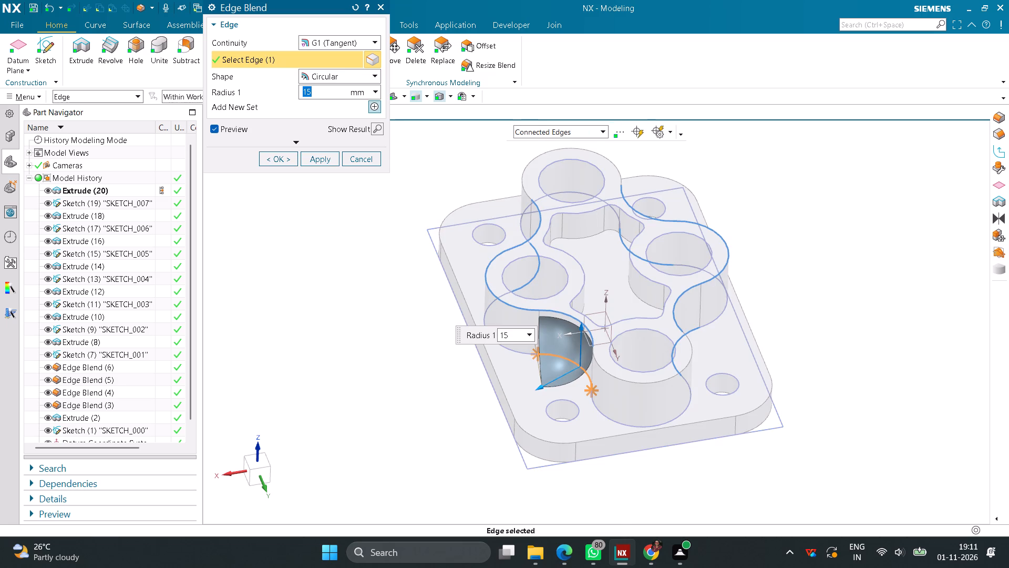
key(1)
key(Return)
click(522, 358)
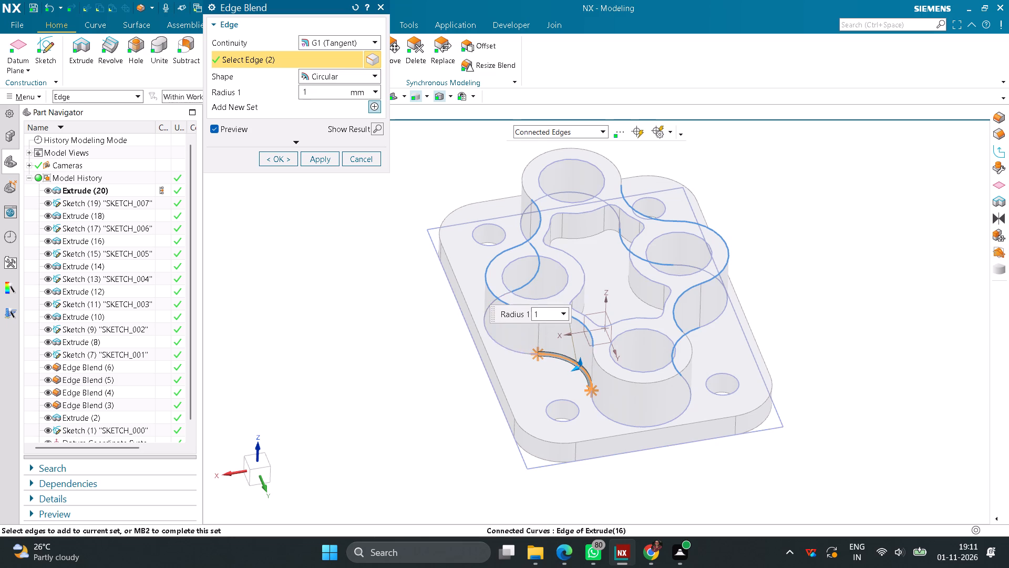
click(606, 412)
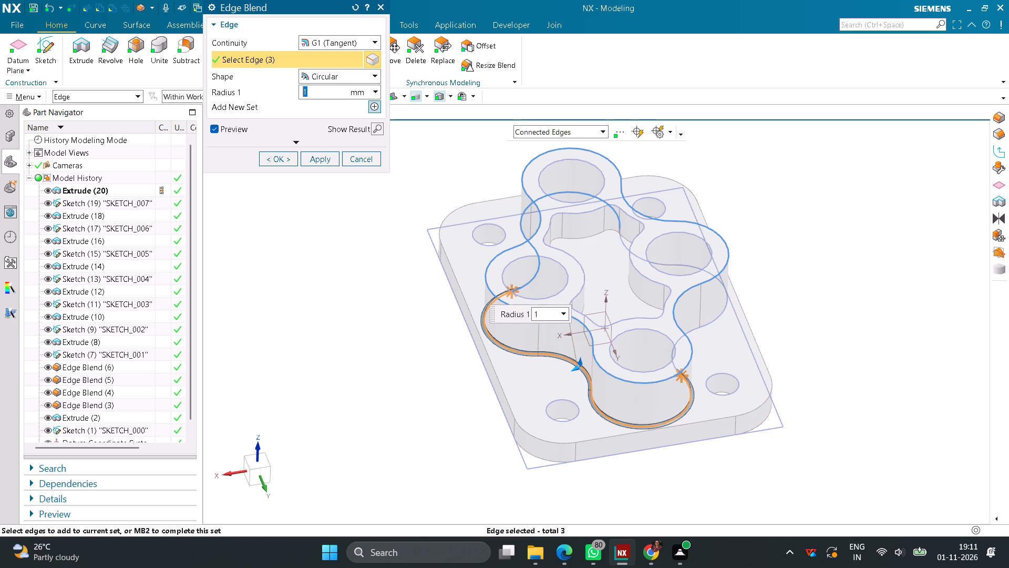
Add the remaining outer base edges around the -X and -Y lobes and their connecting arcs, and create the 1 mm blend.
middle_drag(821, 370, 795, 384)
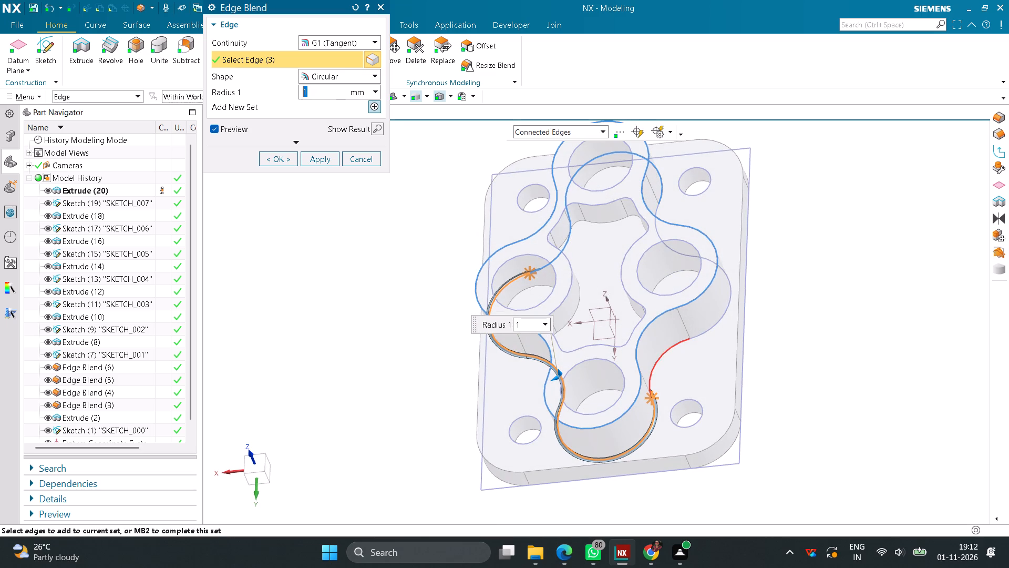
click(655, 378)
click(702, 333)
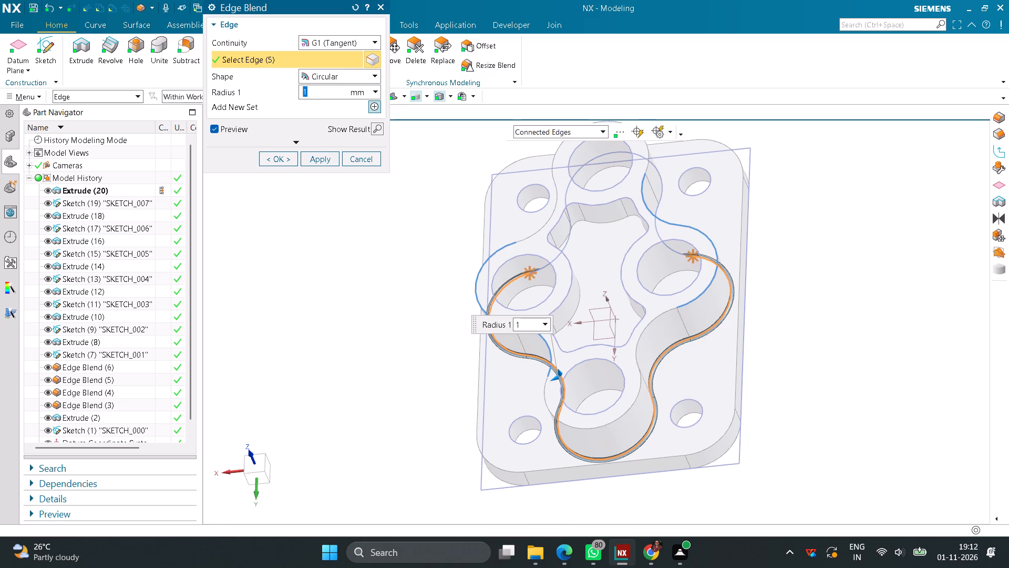
middle_drag(783, 340, 746, 399)
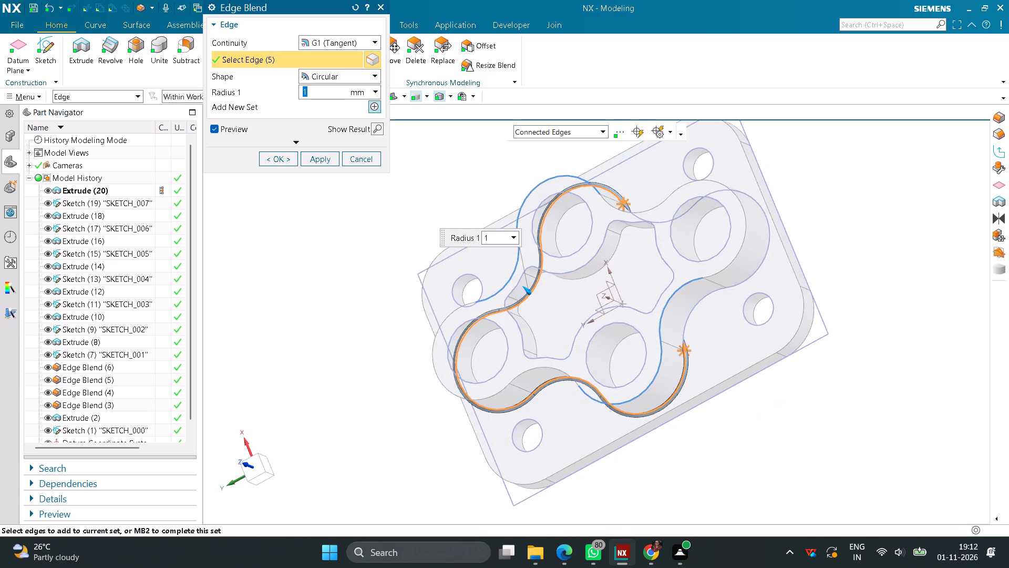
click(683, 327)
click(743, 282)
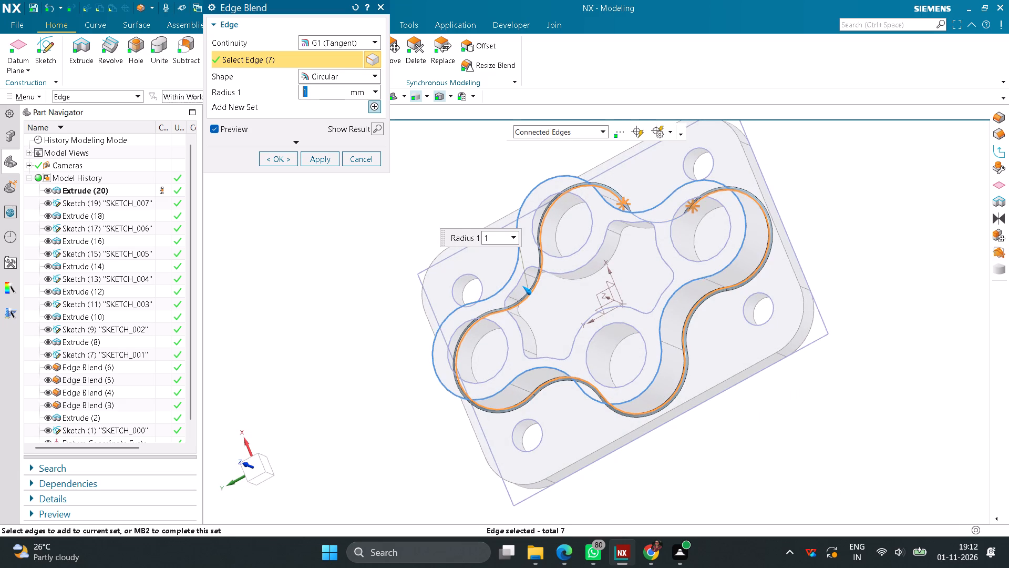
middle_drag(827, 268, 769, 354)
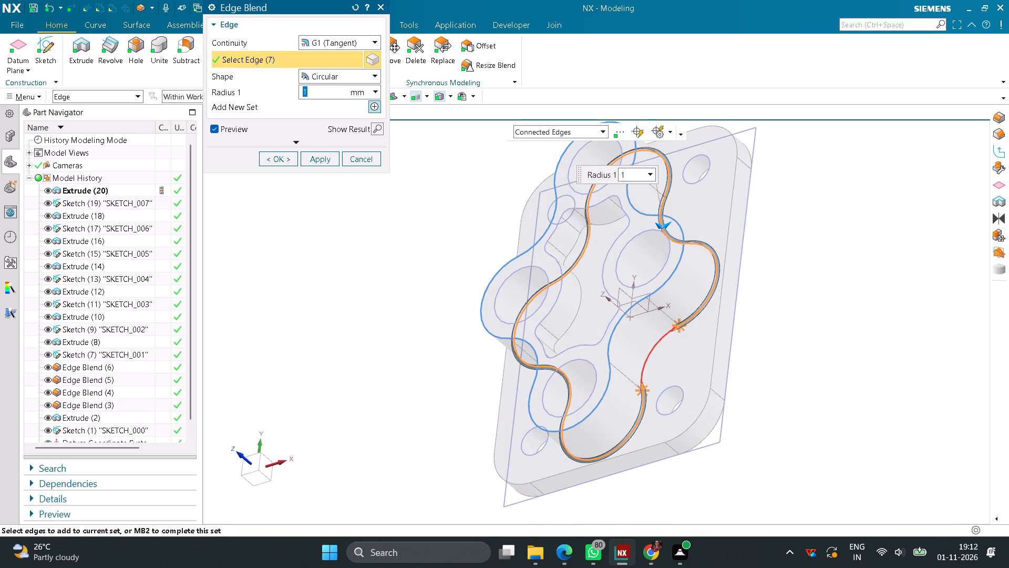
click(643, 367)
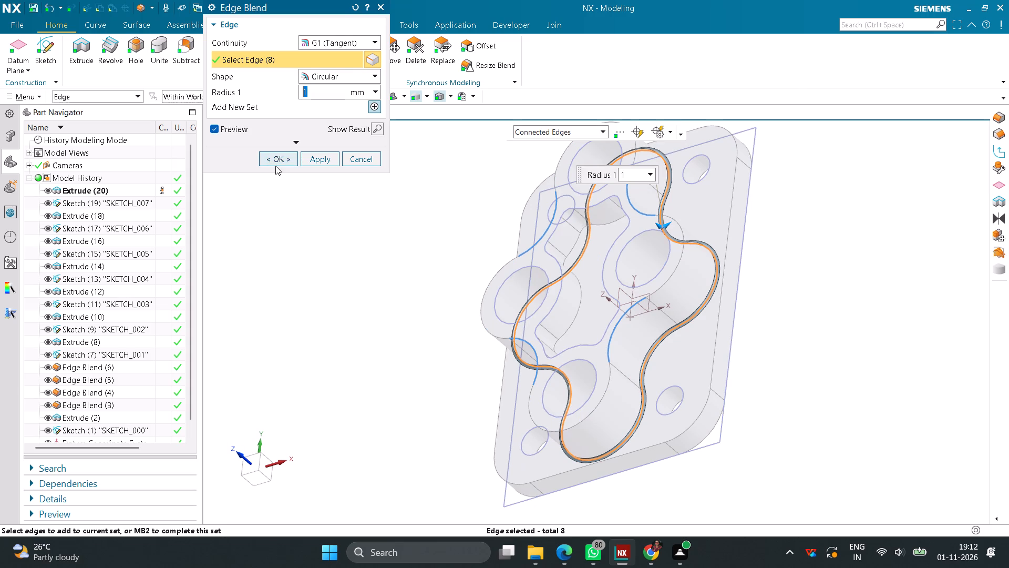
click(275, 164)
Start another 1 mm edge blend on the pocket's floor edges, from the -X/+Y side past the +Y lobe to the +X/+Y side.
middle_drag(333, 342, 357, 315)
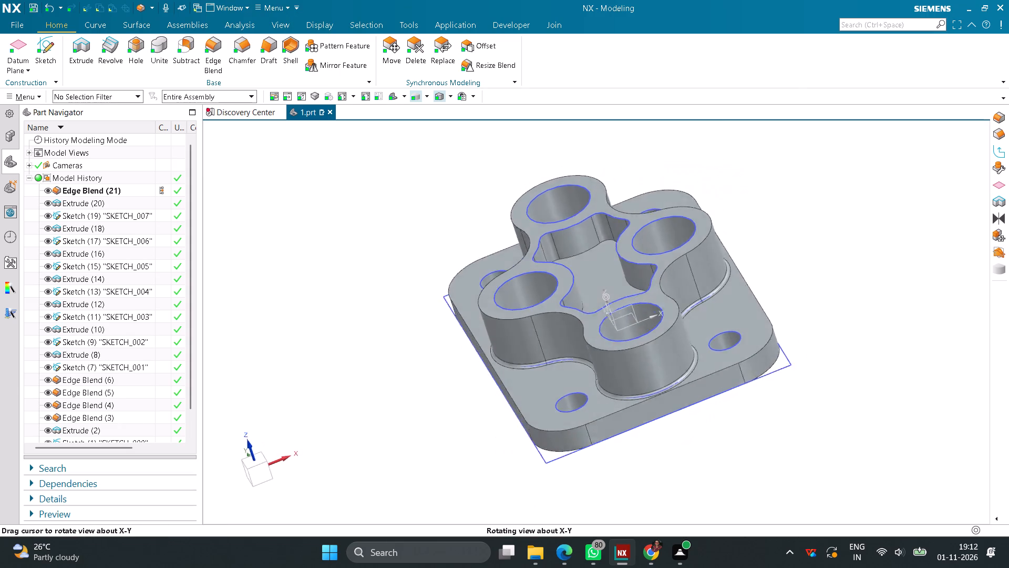
middle_drag(357, 315, 363, 310)
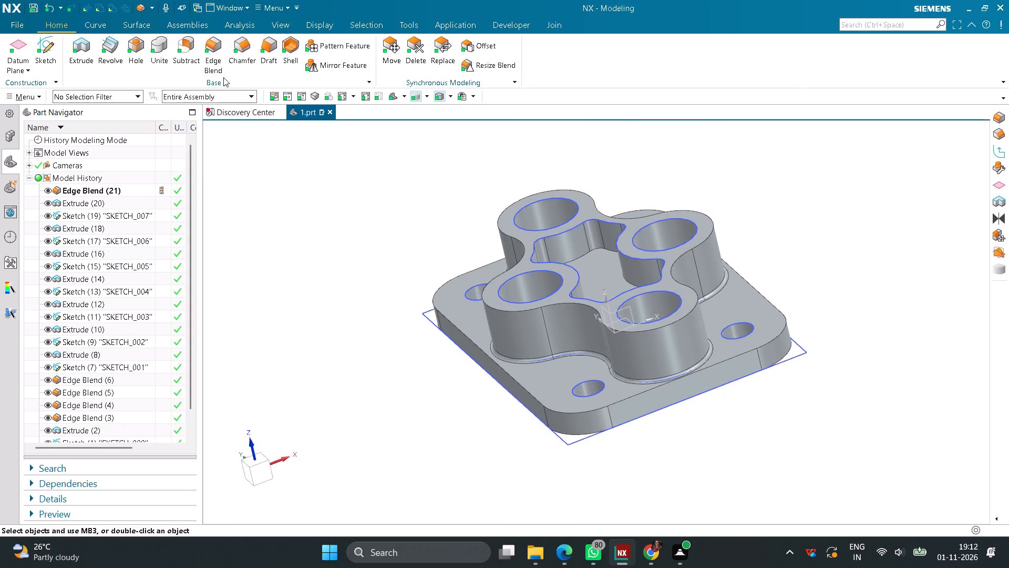
click(217, 58)
middle_drag(802, 210, 778, 215)
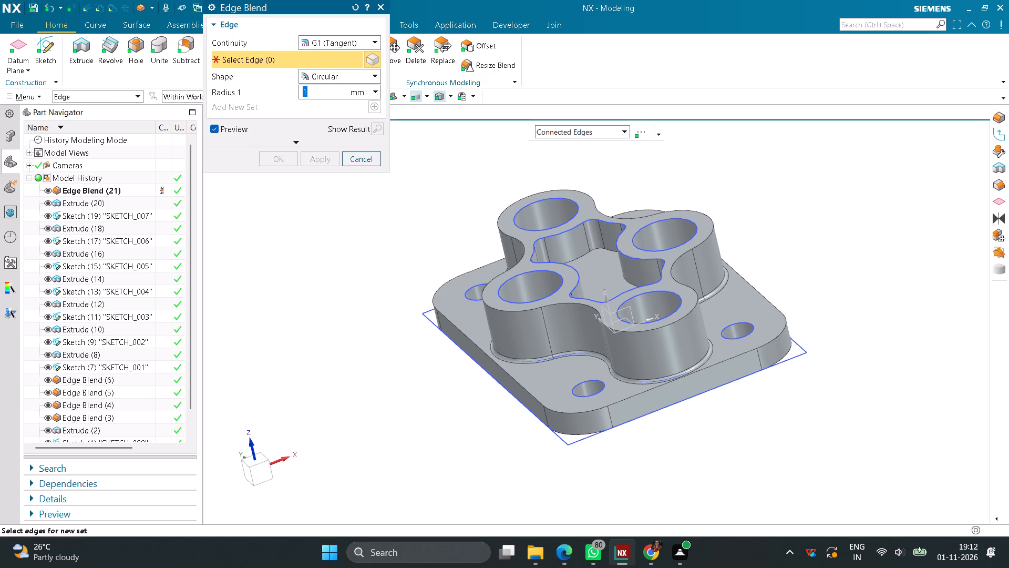
middle_drag(778, 215, 775, 248)
click(572, 238)
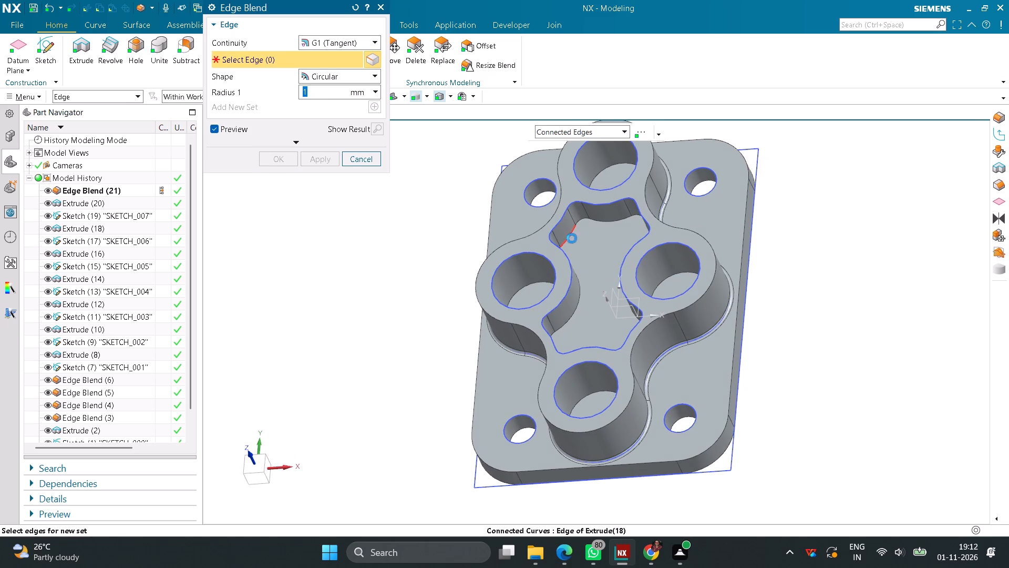
scroll(578, 238, up, 3)
click(583, 206)
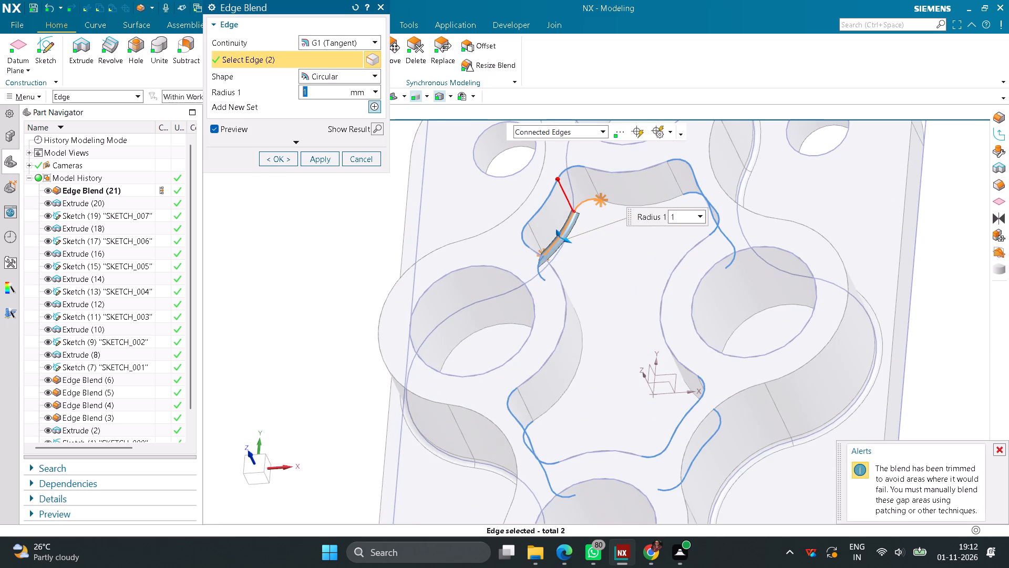
click(608, 205)
middle_drag(606, 261, 640, 255)
click(658, 194)
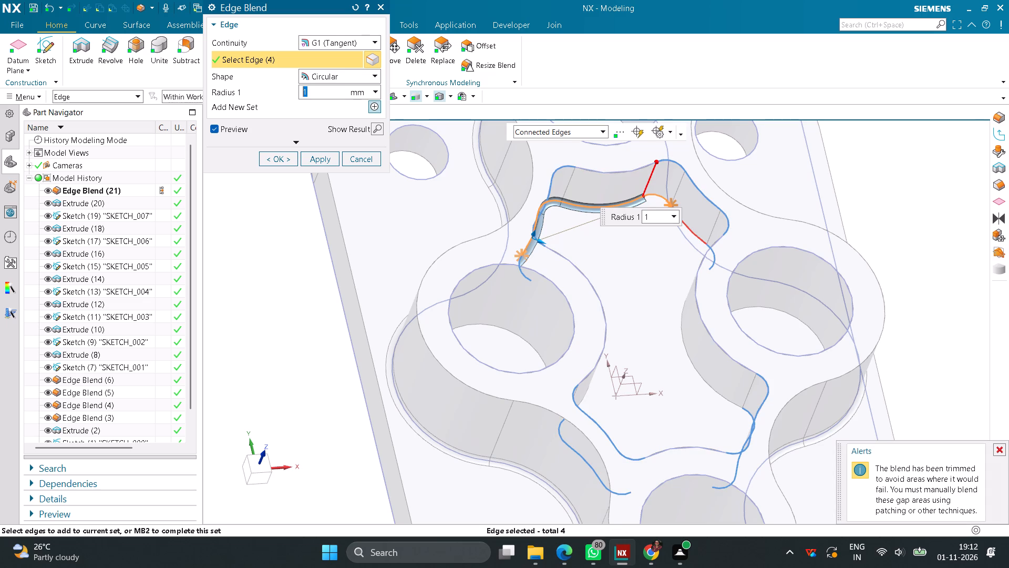
click(696, 234)
Add the pocket floor edges along the +X lobe arc, its two adjoining corners and the +X/-Y side to the blend.
middle_drag(658, 281, 699, 289)
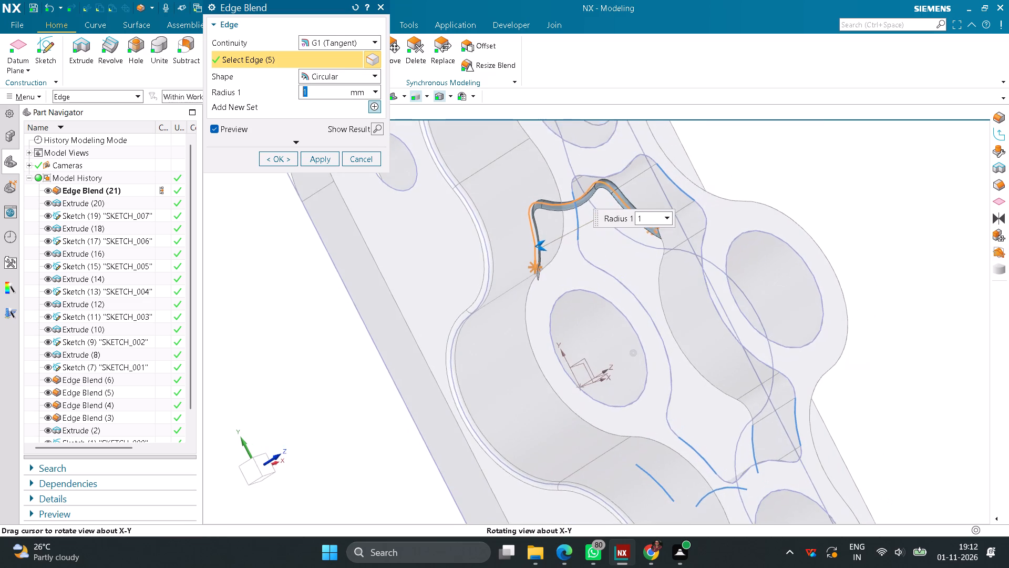
middle_drag(699, 289, 699, 290)
click(664, 249)
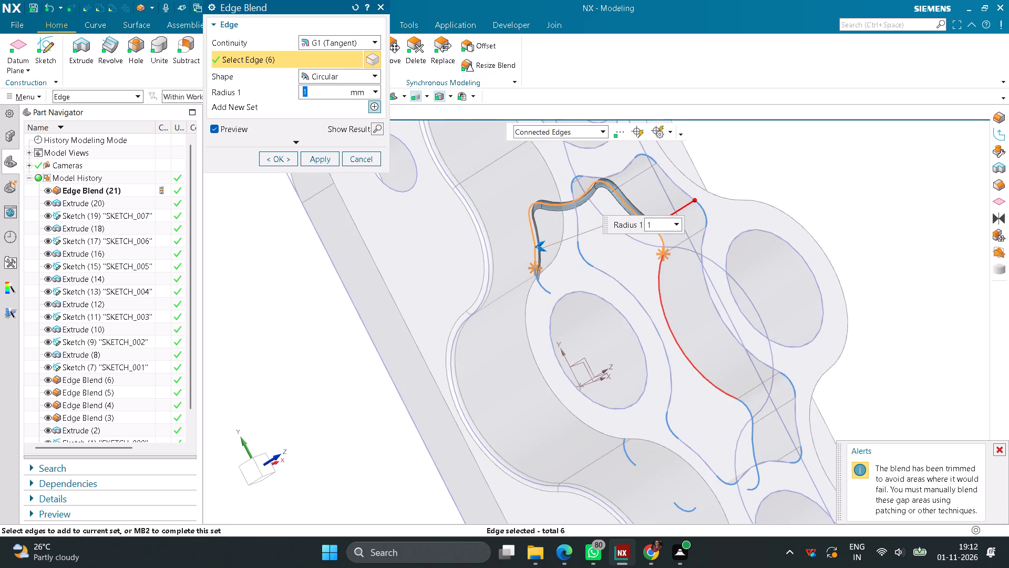
click(658, 281)
middle_drag(717, 424, 732, 424)
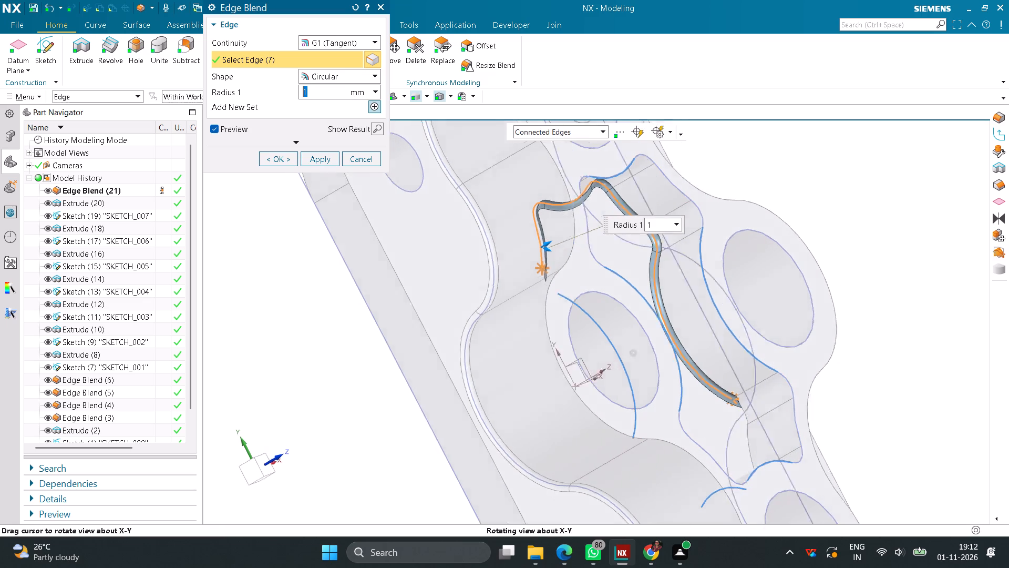
middle_drag(732, 424, 734, 448)
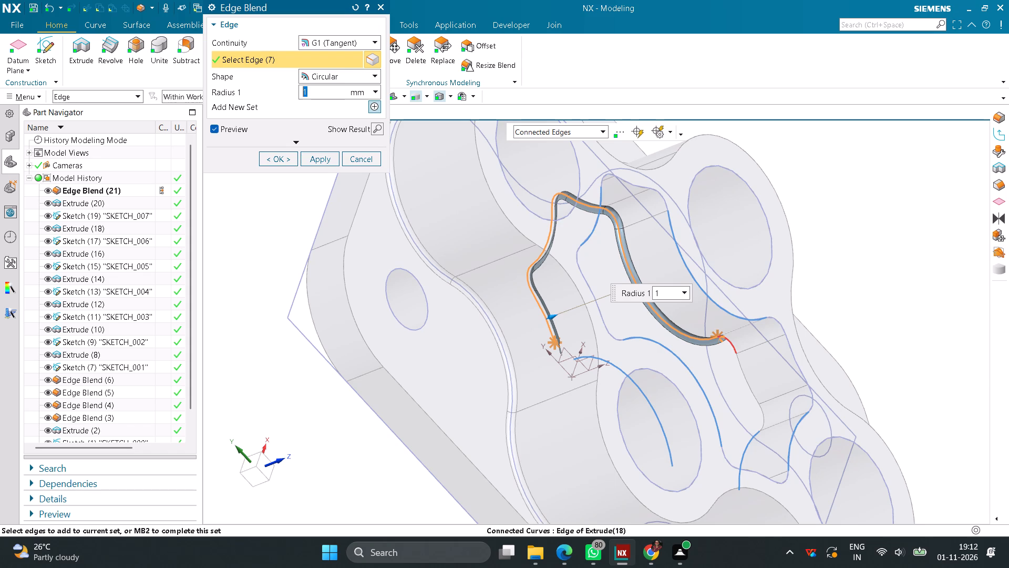
click(730, 350)
click(745, 375)
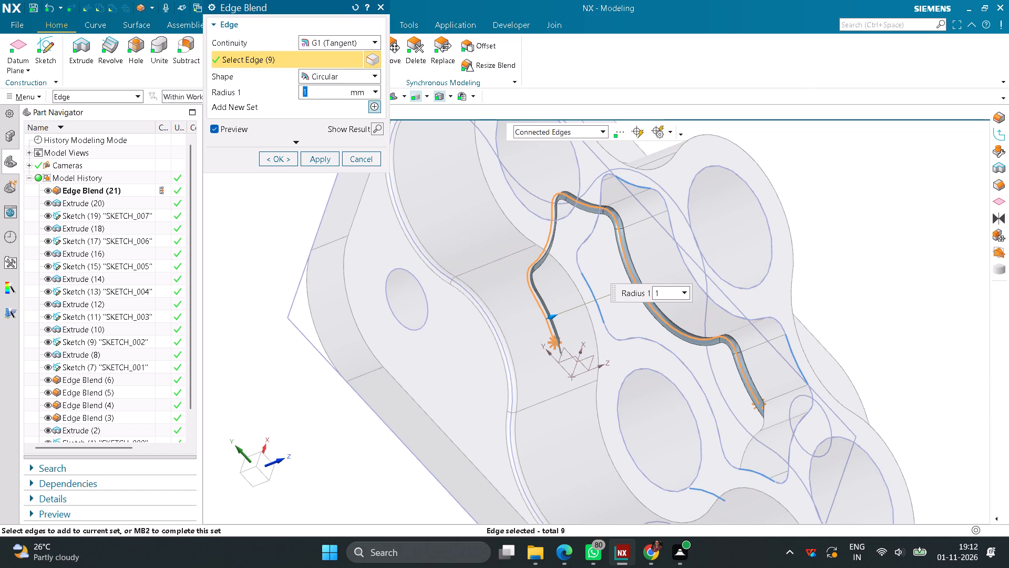
Add the pocket floor edges along the -Y lobe arc, its two adjoining corners and the -X/-Y side to the blend.
scroll(538, 309, down, 2)
middle_drag(345, 310, 390, 354)
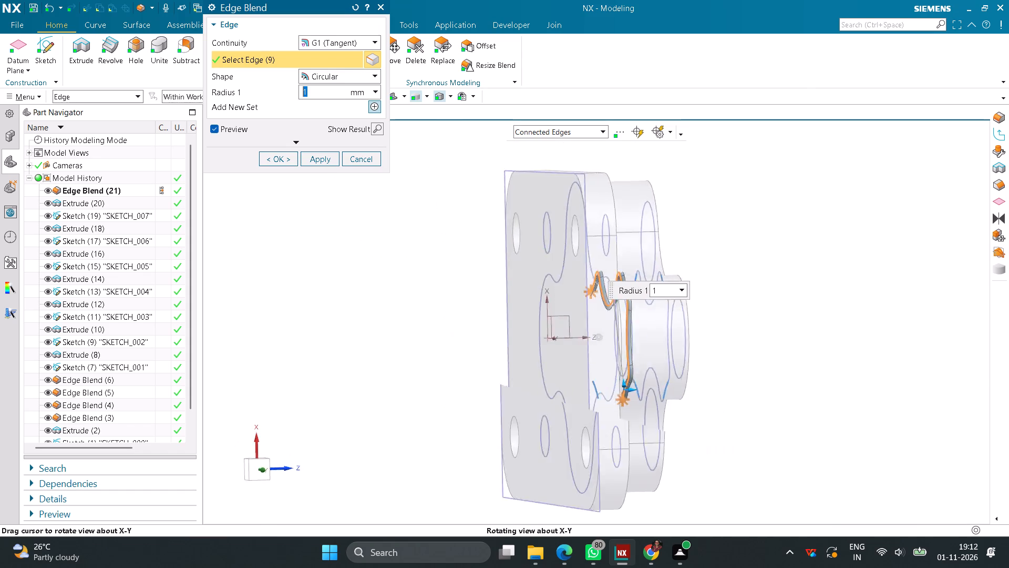
middle_drag(390, 354, 356, 360)
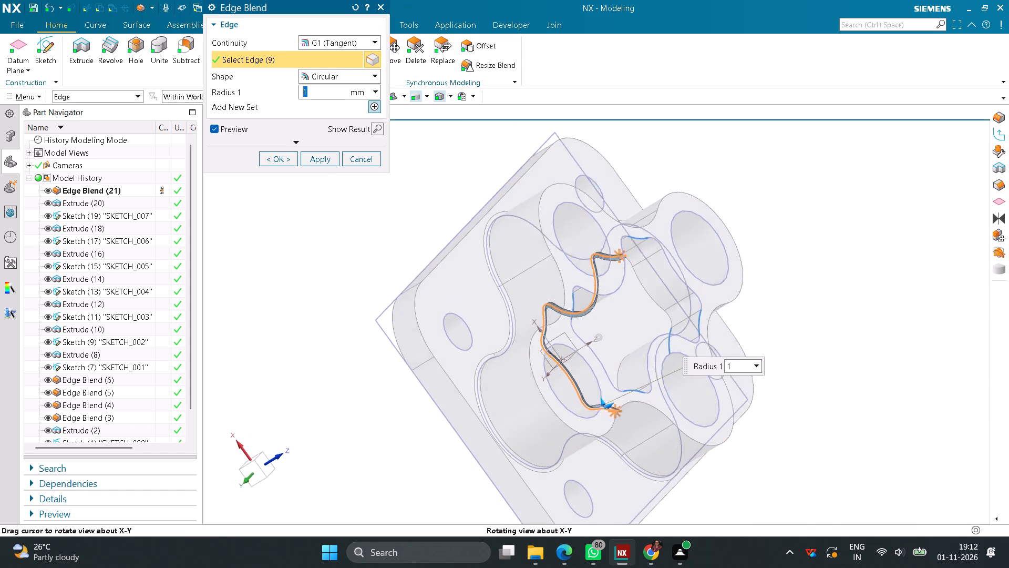
middle_drag(356, 360, 343, 358)
scroll(650, 278, up, 3)
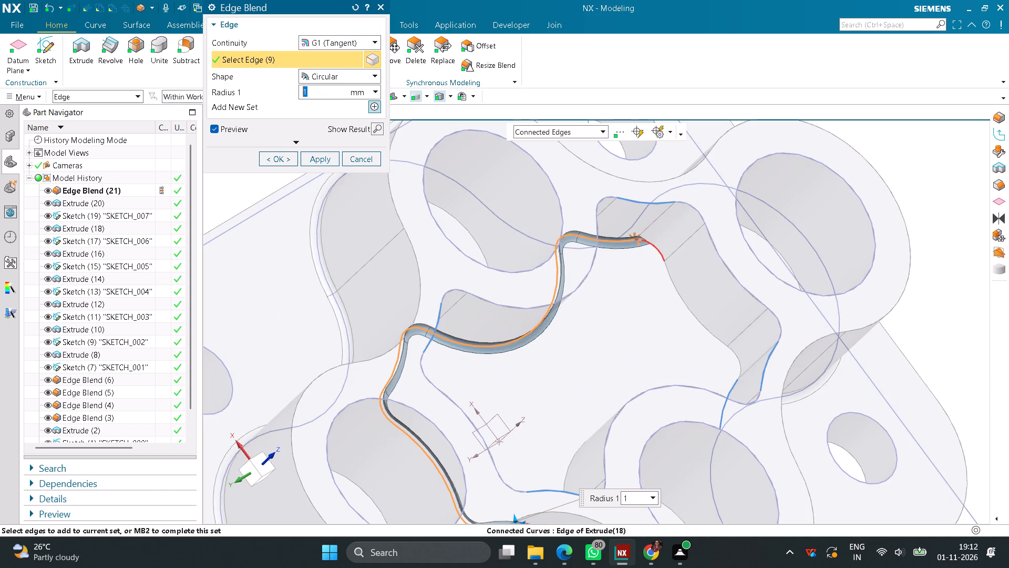
click(652, 244)
click(676, 282)
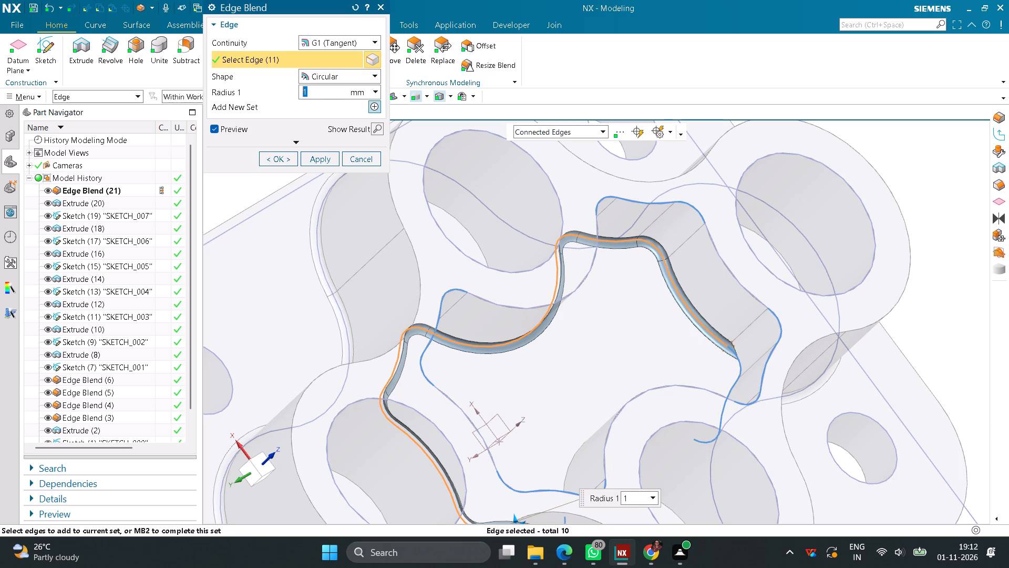
middle_drag(622, 354, 656, 376)
click(642, 260)
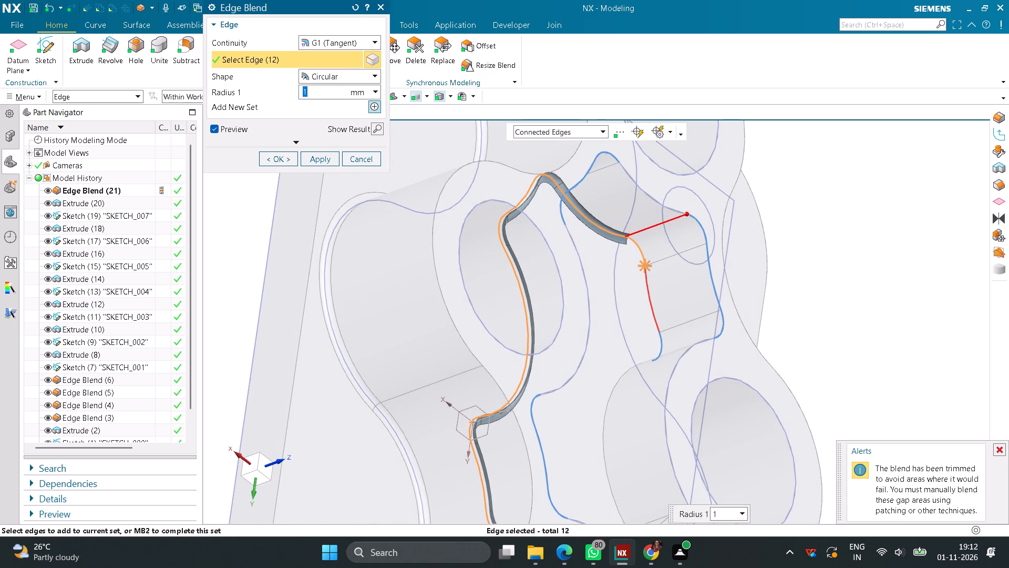
click(646, 289)
Add the remaining pocket floor edges along the -X lobe arc and its adjoining corners, and create the 1 mm blend.
scroll(607, 308, down, 3)
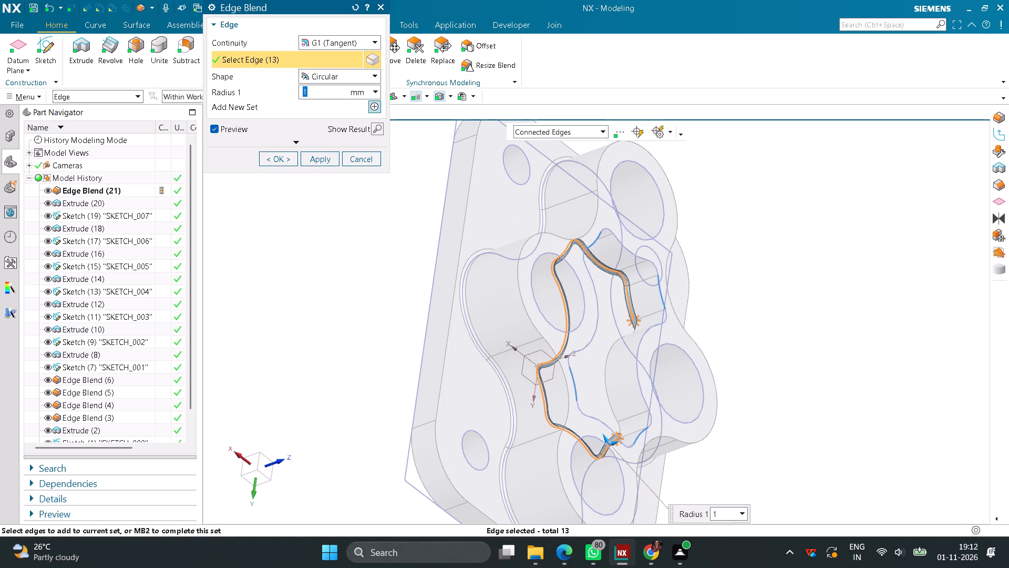
middle_drag(391, 337, 395, 373)
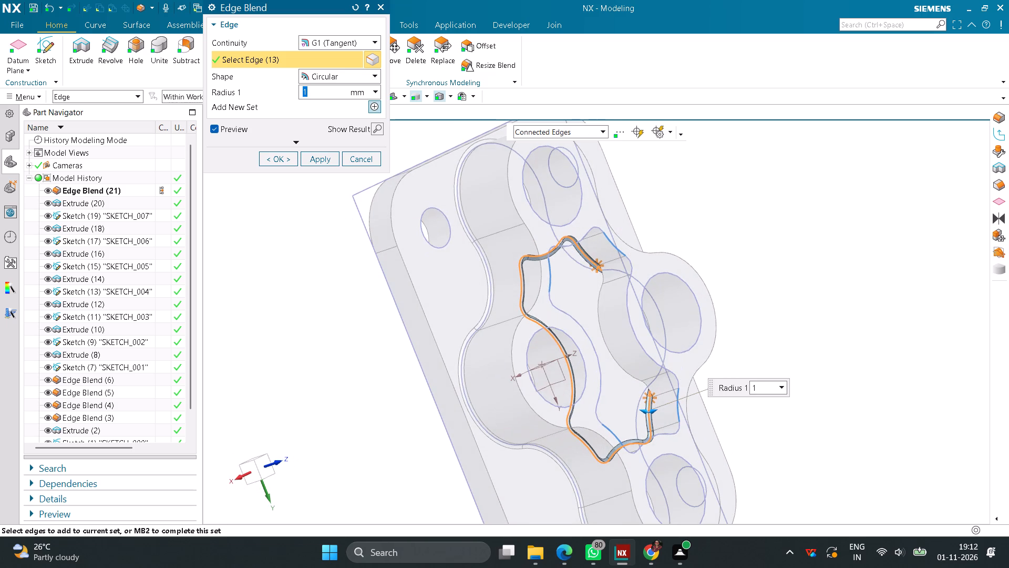
scroll(615, 277, up, 3)
click(590, 276)
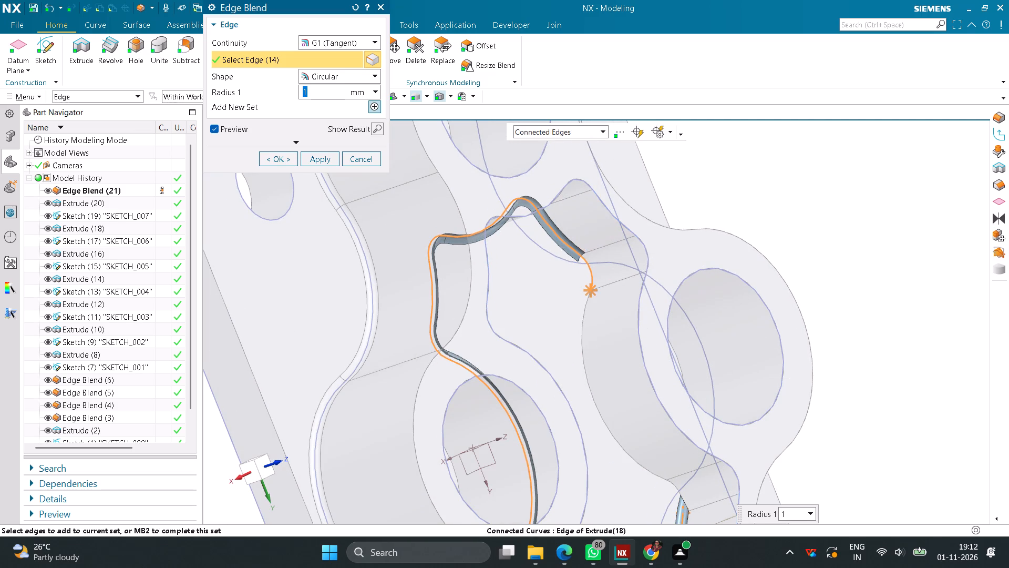
click(579, 326)
scroll(579, 326, down, 2)
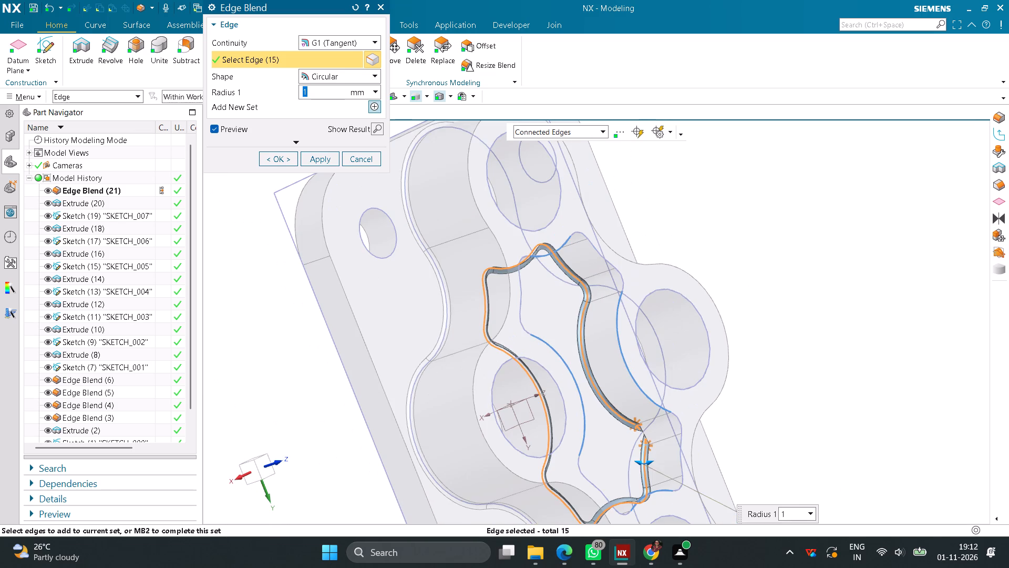
scroll(639, 427, up, 2)
middle_drag(647, 427, 646, 401)
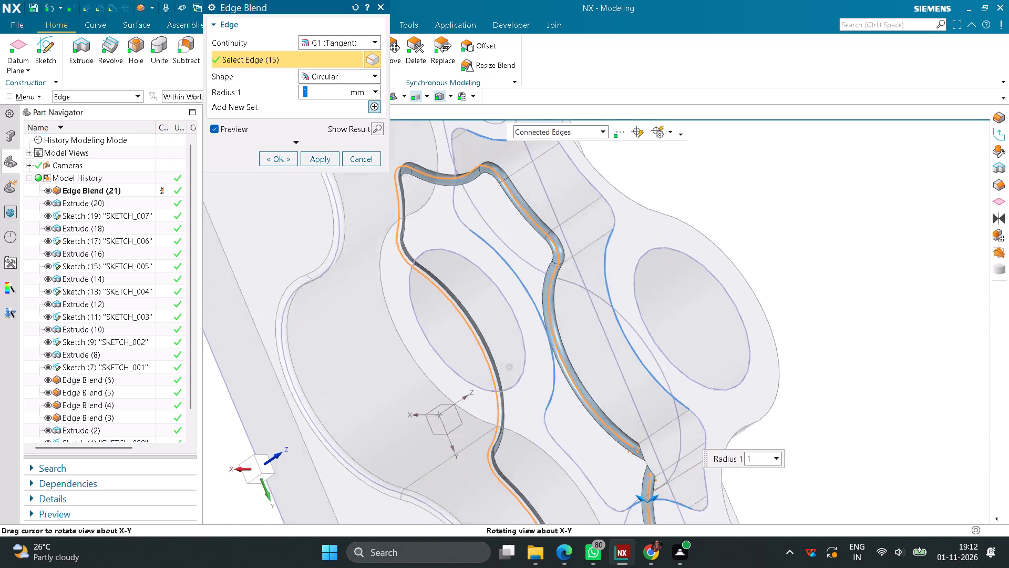
middle_drag(646, 401, 651, 420)
scroll(654, 415, up, 3)
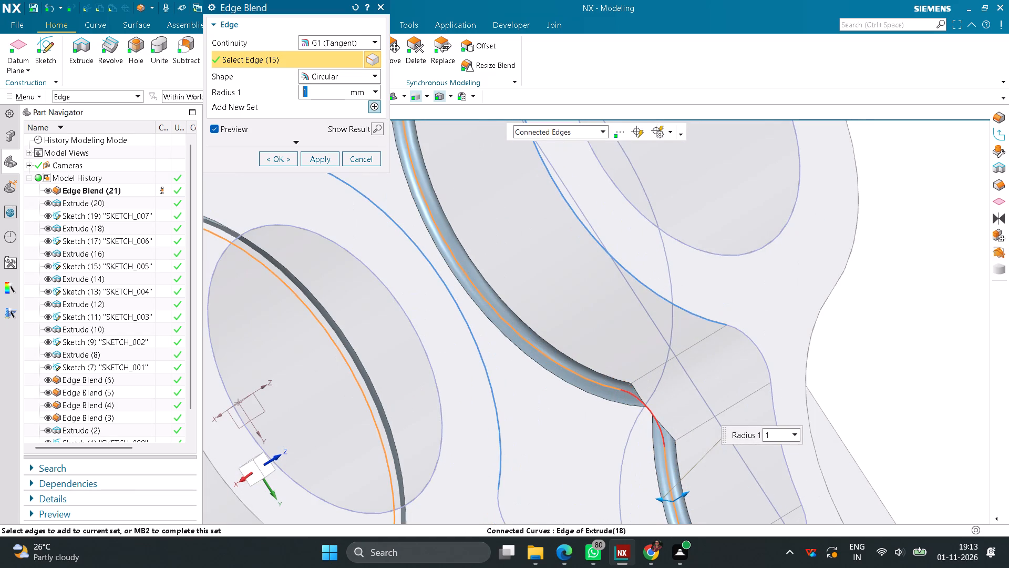
click(654, 413)
scroll(636, 395, down, 6)
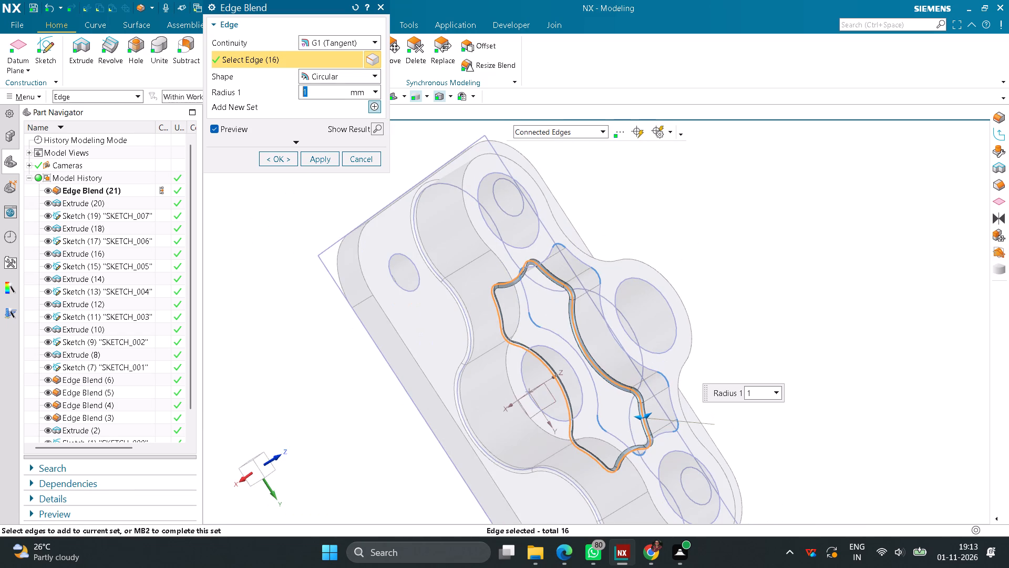
click(273, 158)
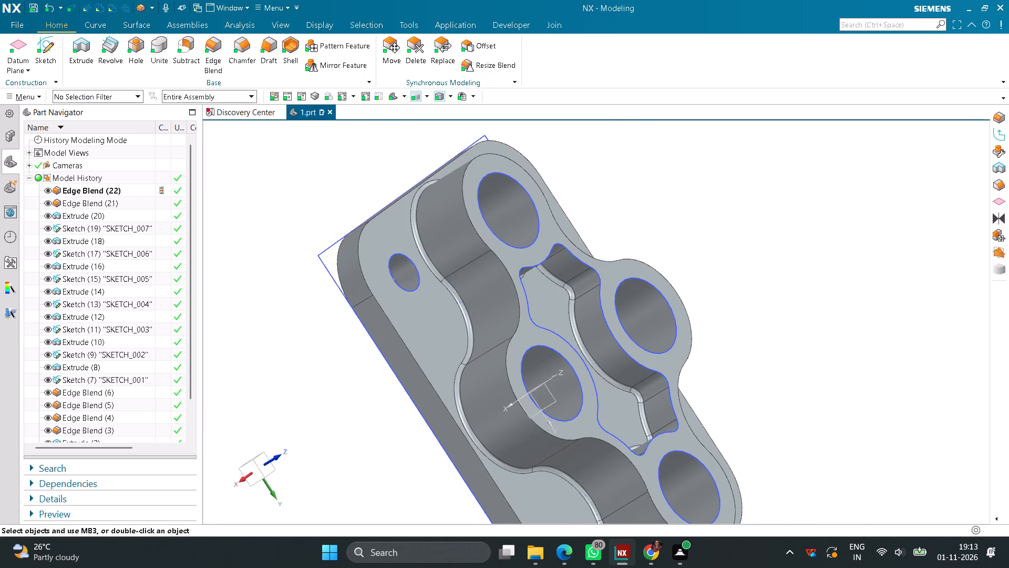
Save the finished part.
scroll(718, 236, down, 4)
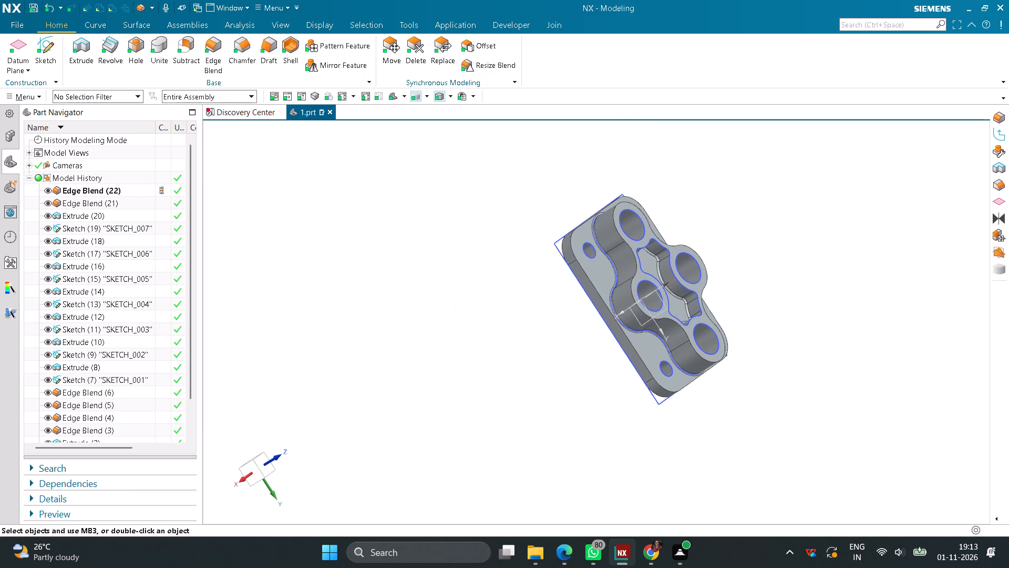
click(12, 20)
click(36, 93)
click(164, 58)
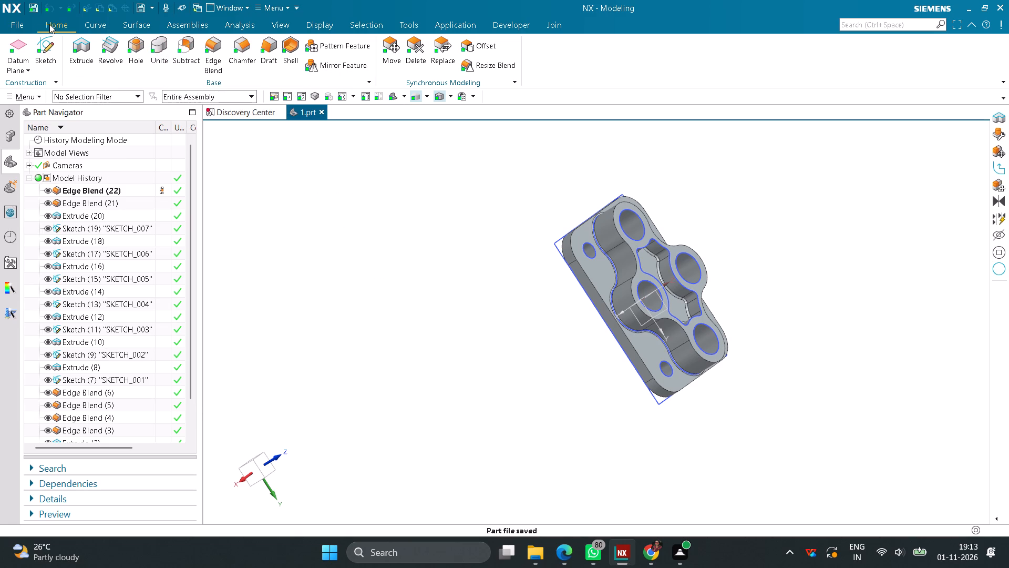
Save a copy of the part as an IGES file named 1 in the internship folder.
click(19, 27)
click(52, 98)
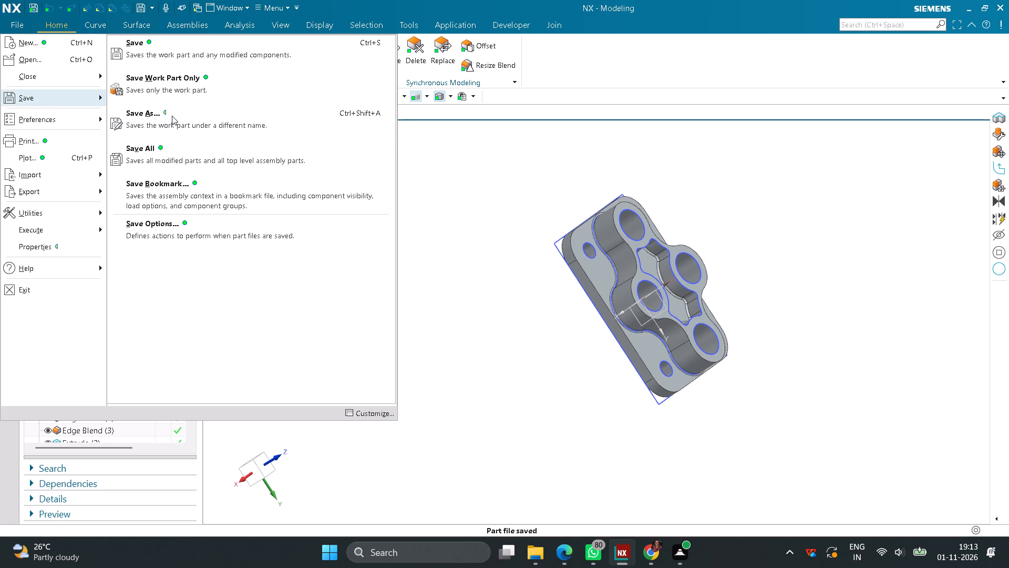
click(172, 116)
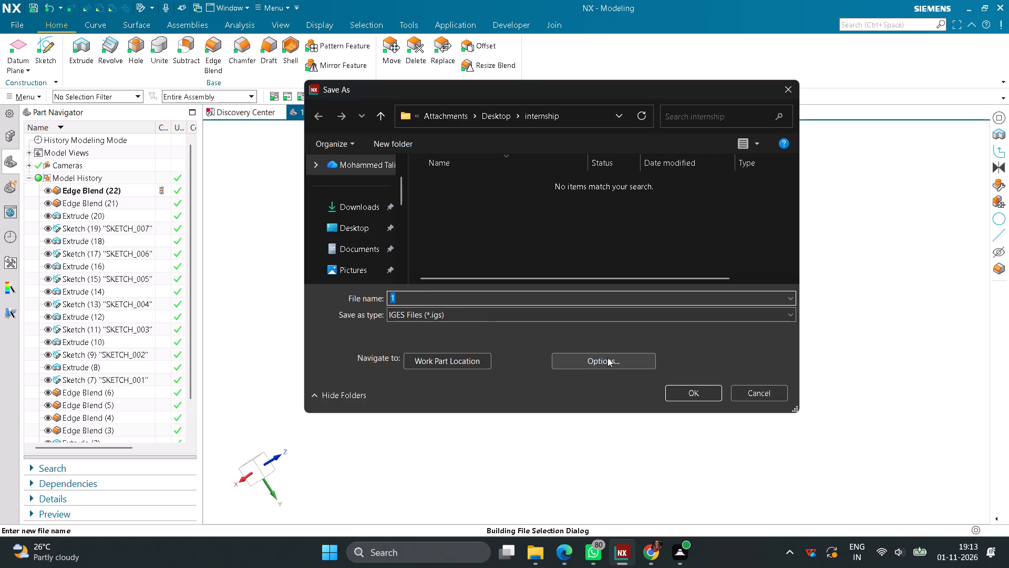
click(704, 397)
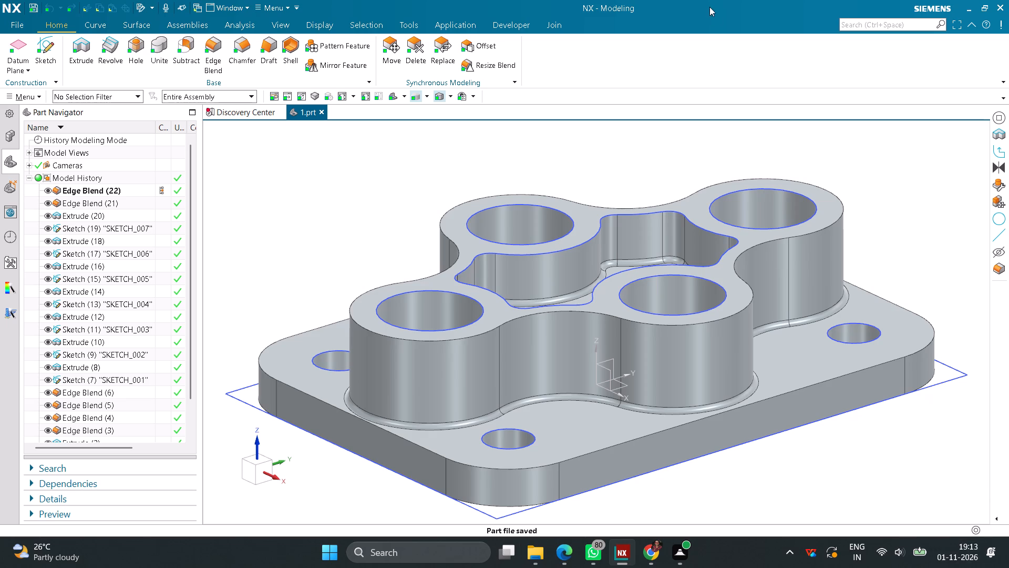
Create a new A3 drawing of the part with its Top view on the sheet.
click(12, 27)
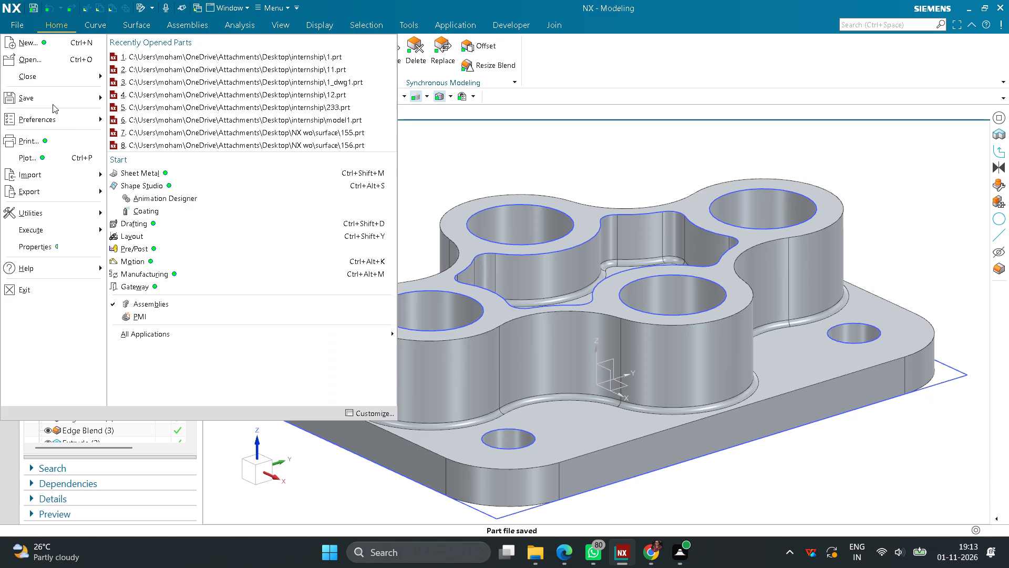
click(43, 46)
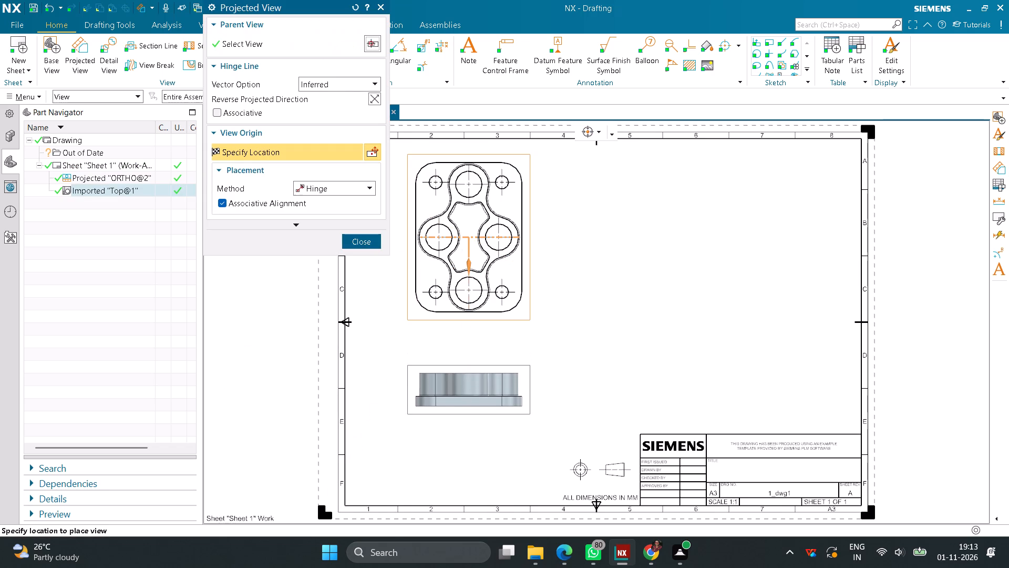
Place a projected view of the part directly below the top view and finish placing views.
click(478, 390)
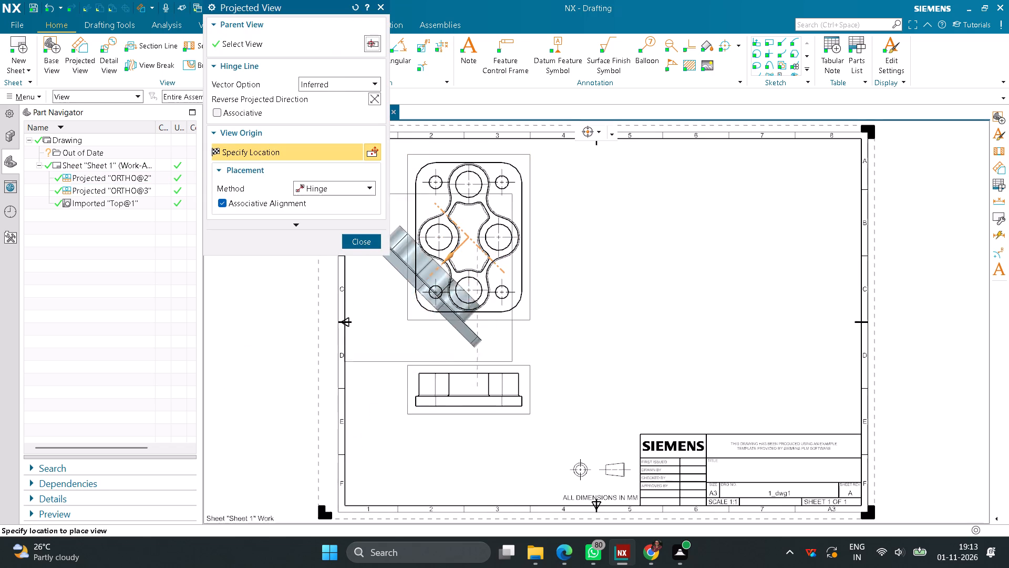
click(367, 243)
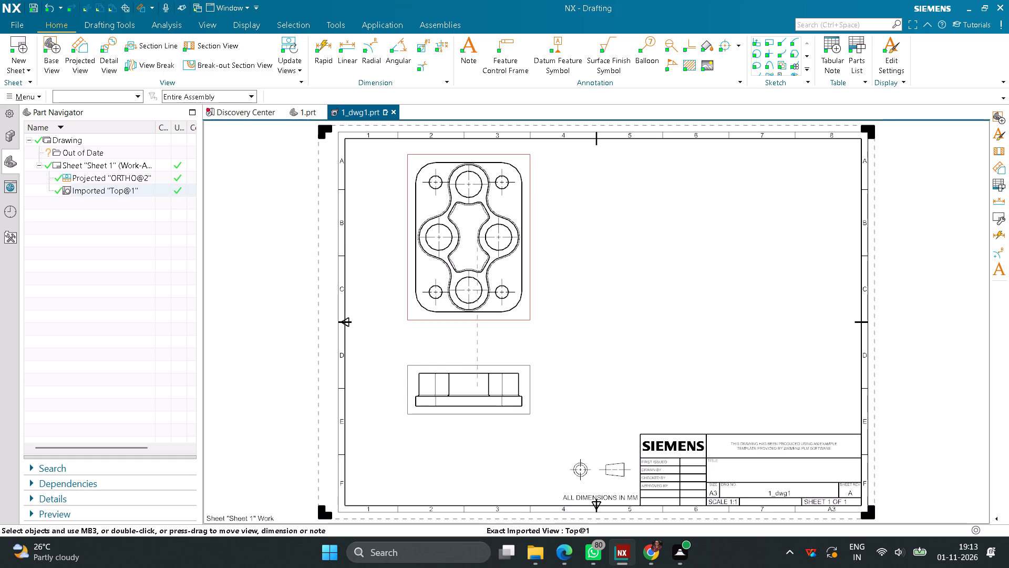
Set the projected view's hidden lines to the short-dashed line style.
right_click(531, 382)
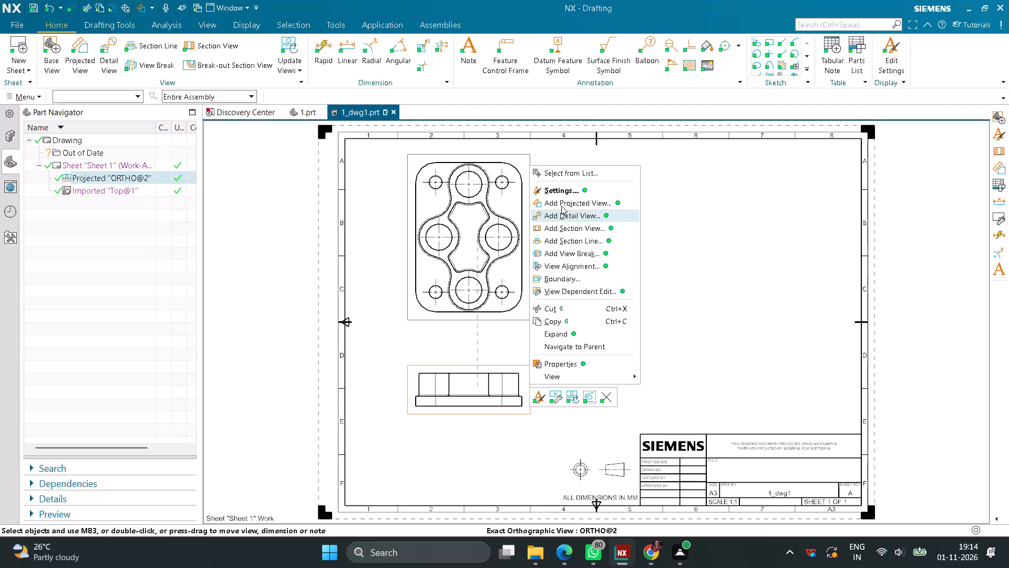
click(561, 196)
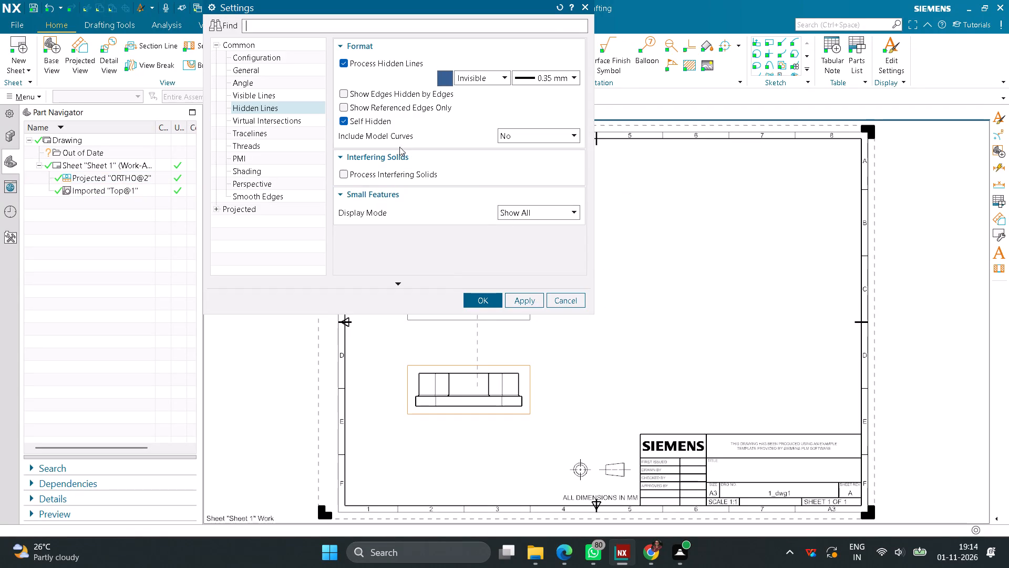
click(495, 78)
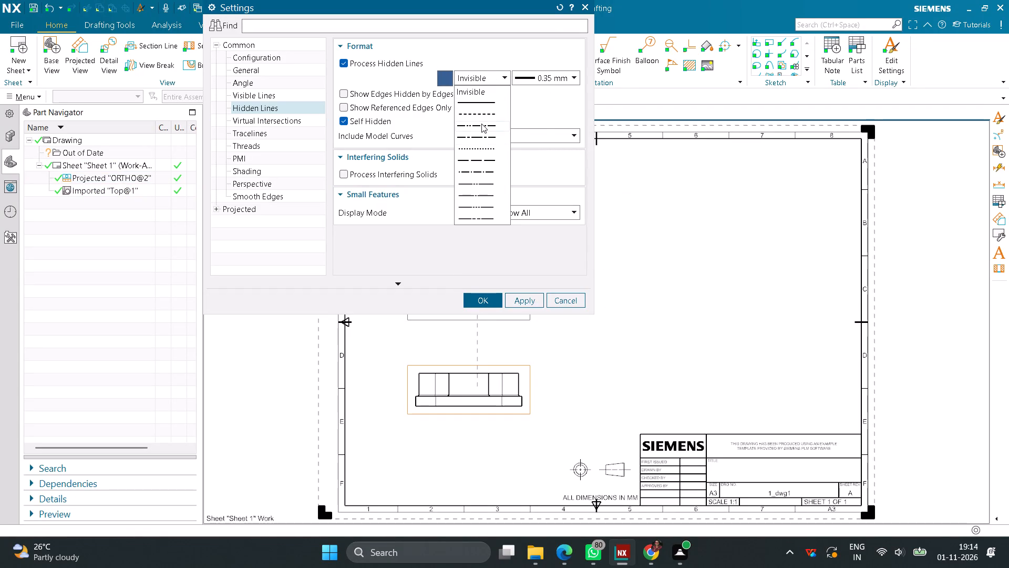
click(481, 115)
click(529, 298)
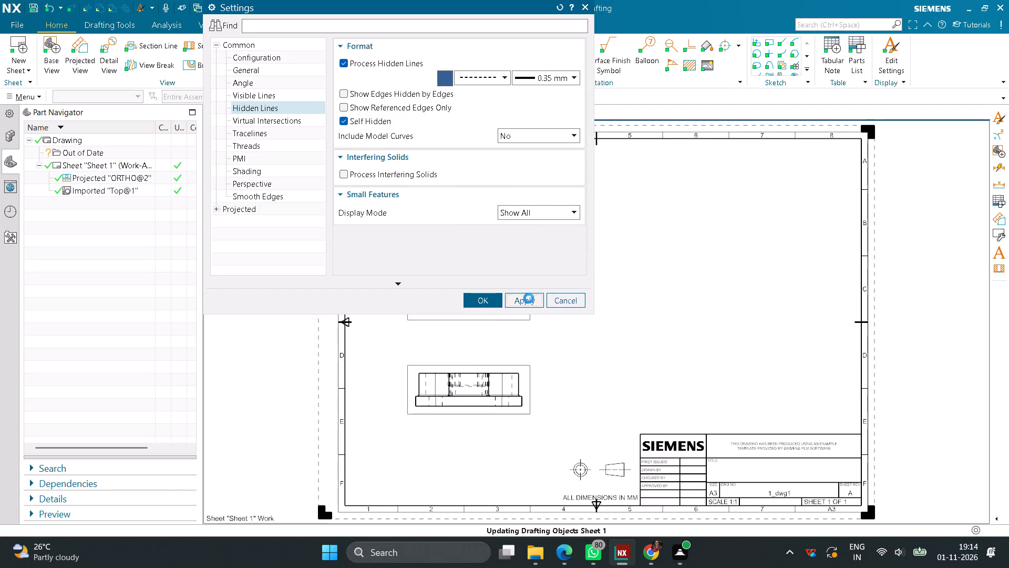
click(491, 301)
Add a vertical 2D centerline to the projected view, from curves, midway between the boss's two outer side edges.
scroll(479, 407, up, 3)
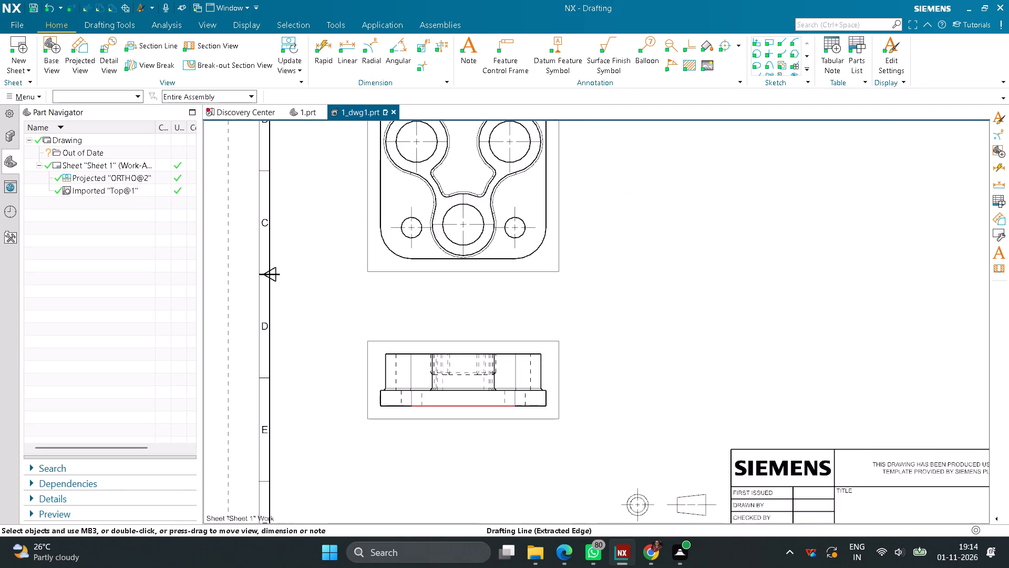
scroll(479, 405, up, 3)
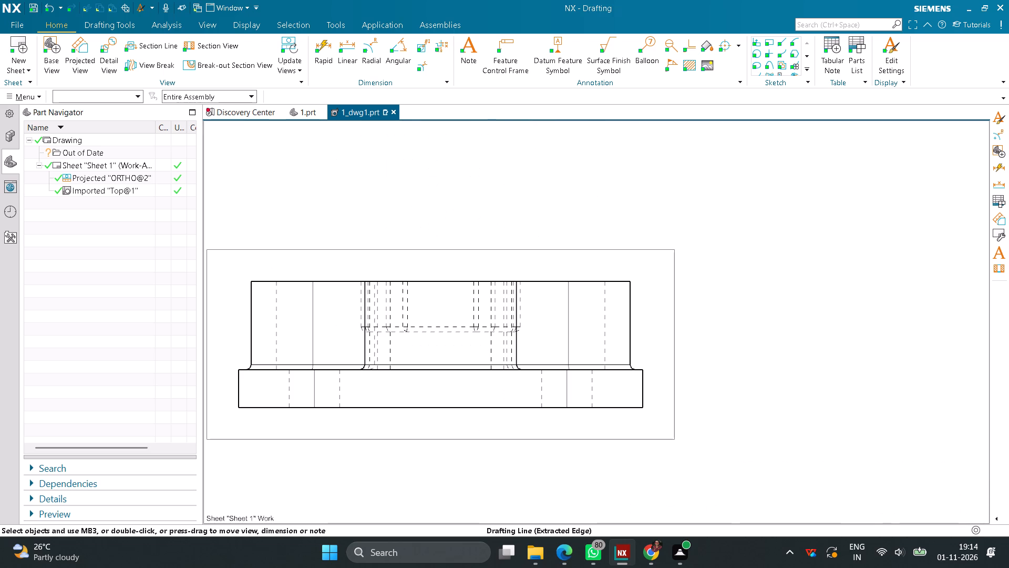
scroll(480, 404, down, 4)
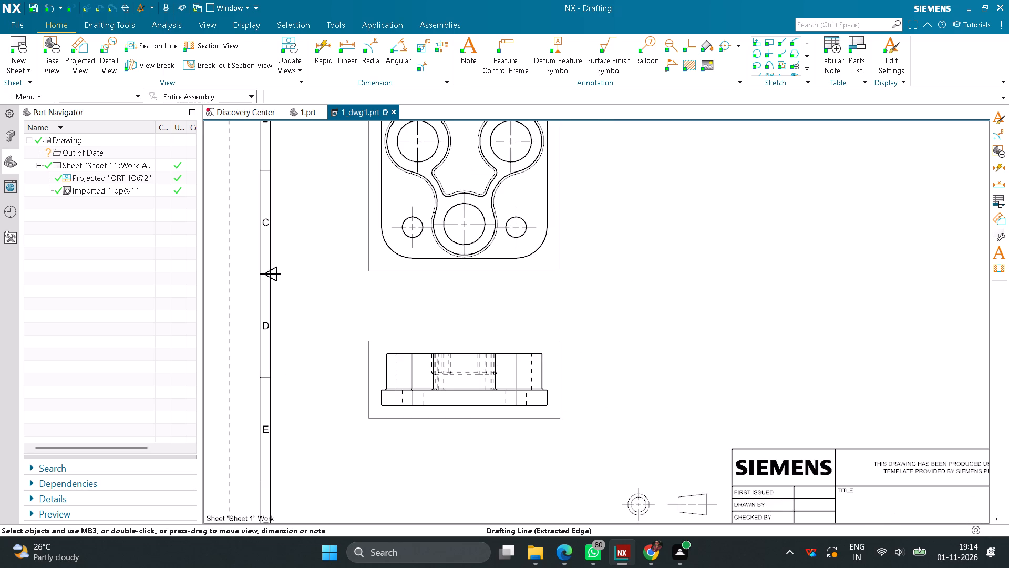
click(737, 50)
click(747, 109)
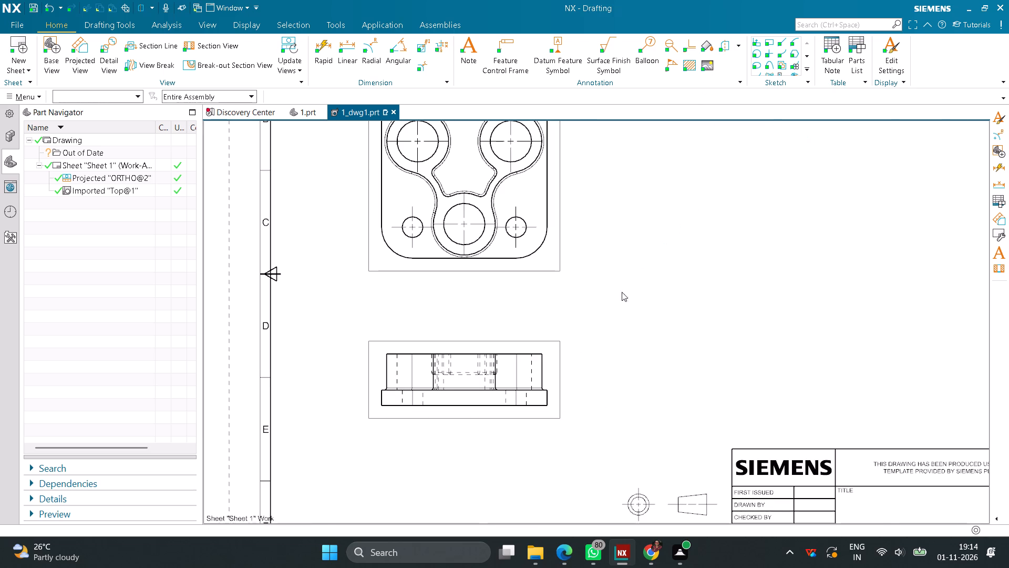
click(544, 381)
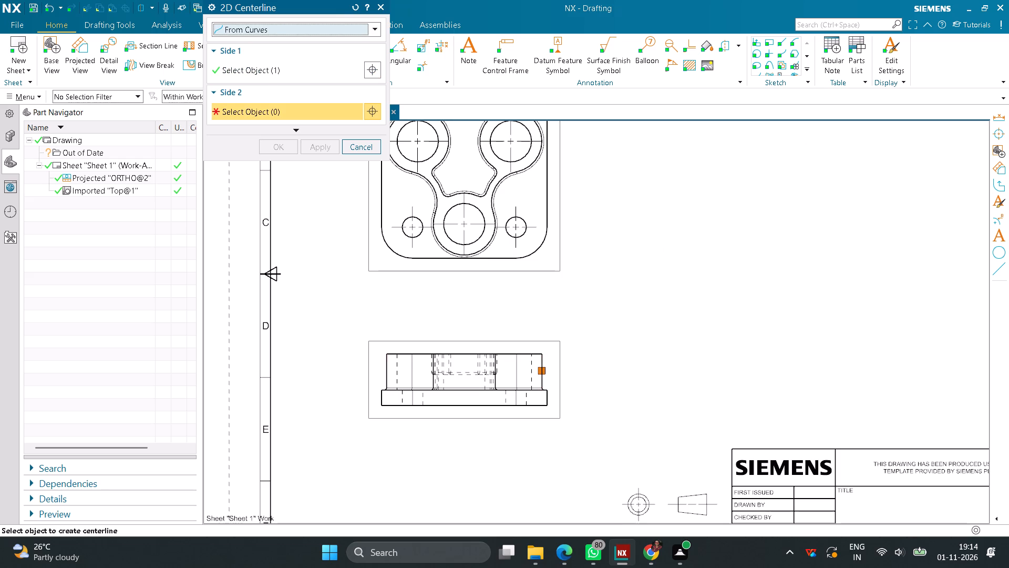
click(385, 379)
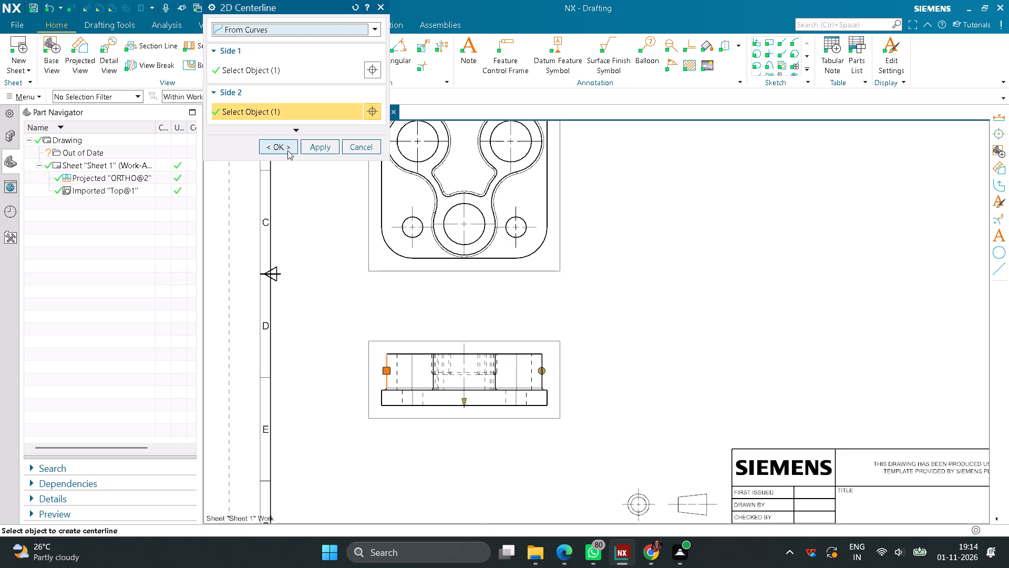
click(287, 150)
Create section view A-A with a defined vertical hinge line through the projected view's centerline, and place it to the right of that view.
click(212, 49)
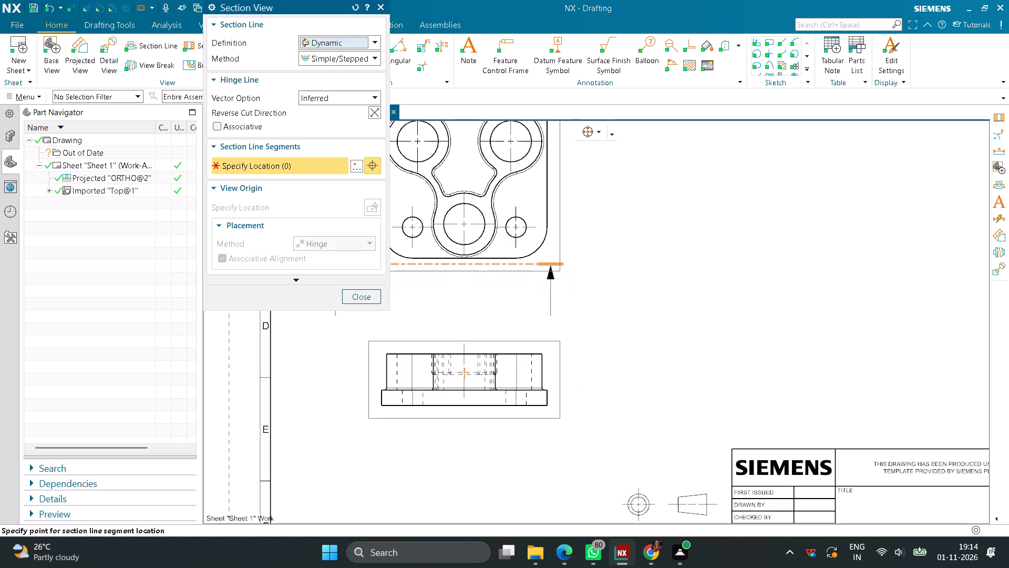
click(374, 96)
click(349, 120)
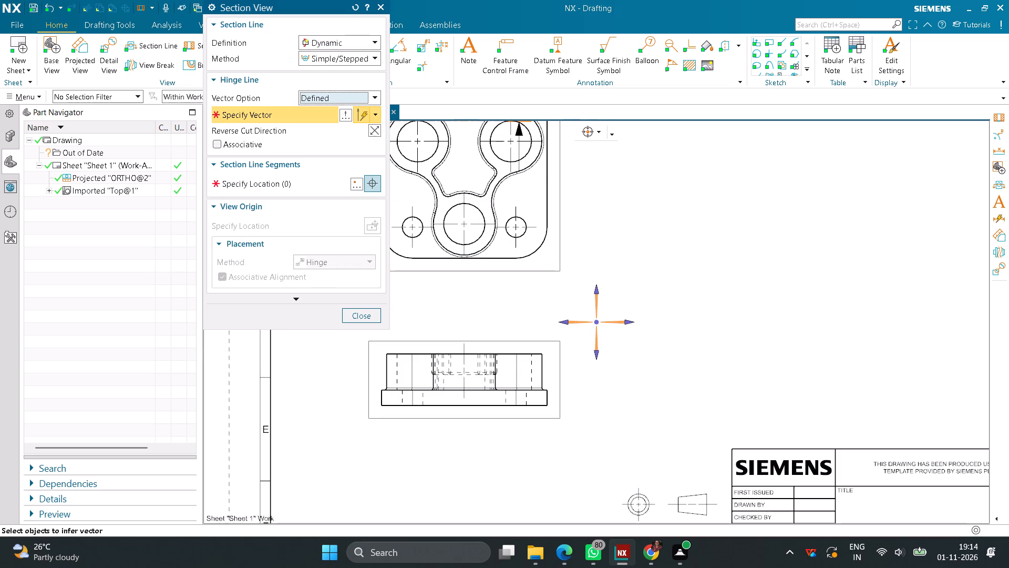
click(596, 306)
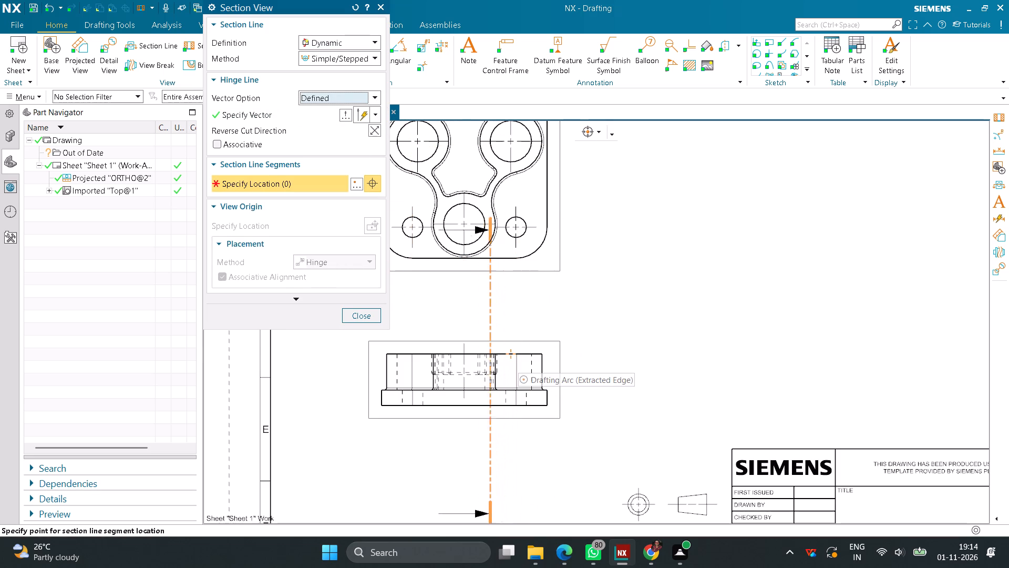
click(465, 377)
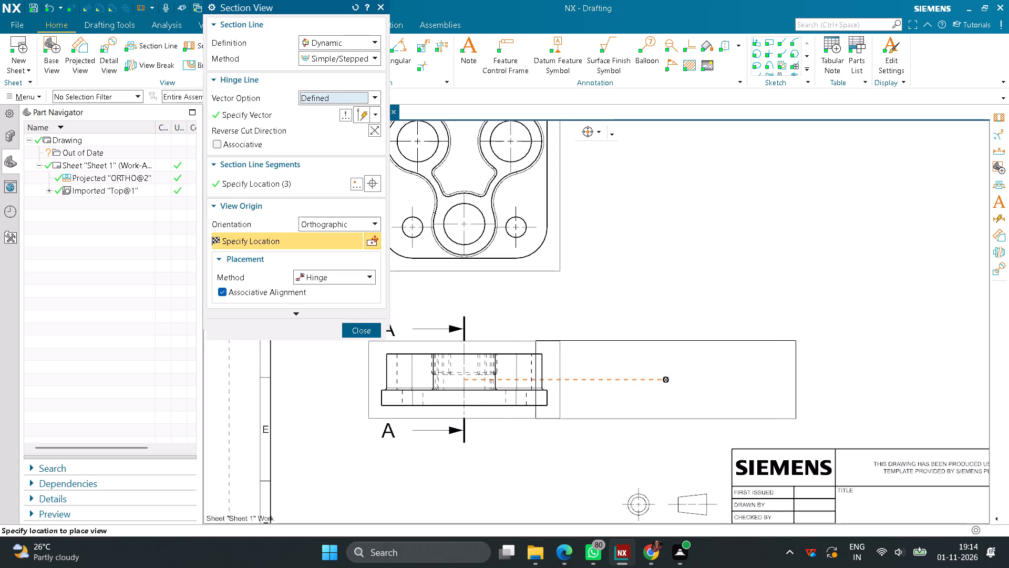
click(750, 347)
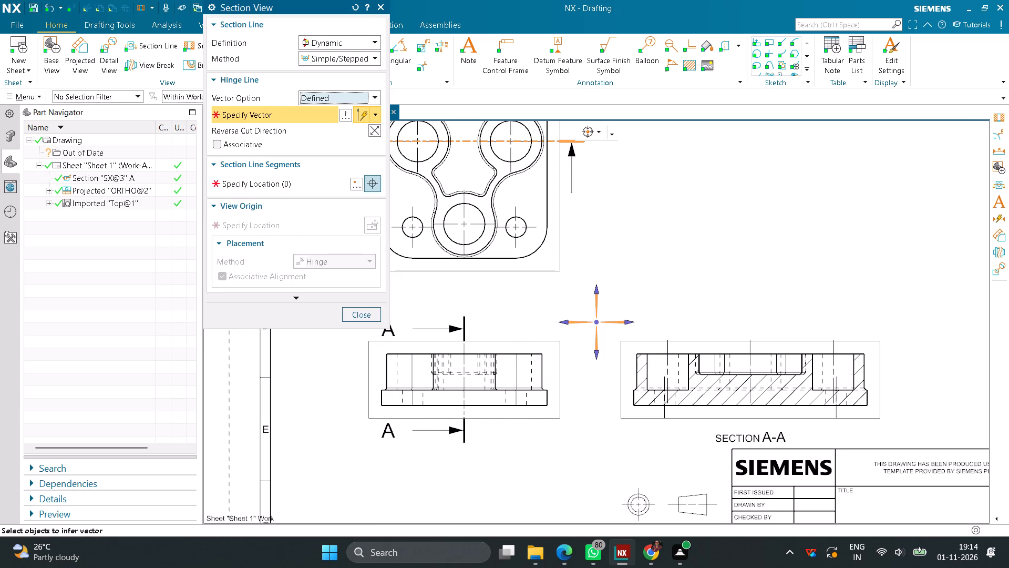
click(365, 316)
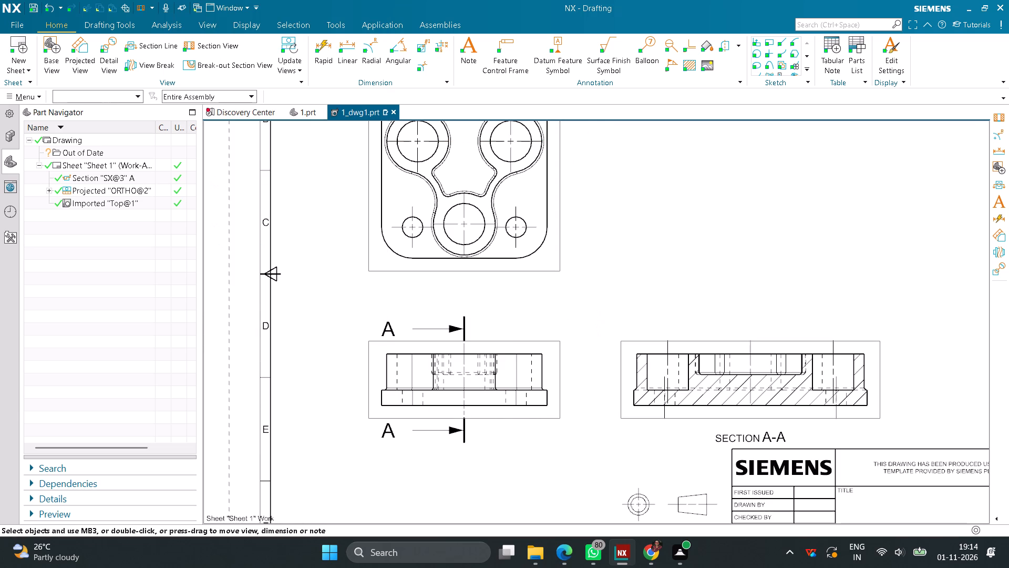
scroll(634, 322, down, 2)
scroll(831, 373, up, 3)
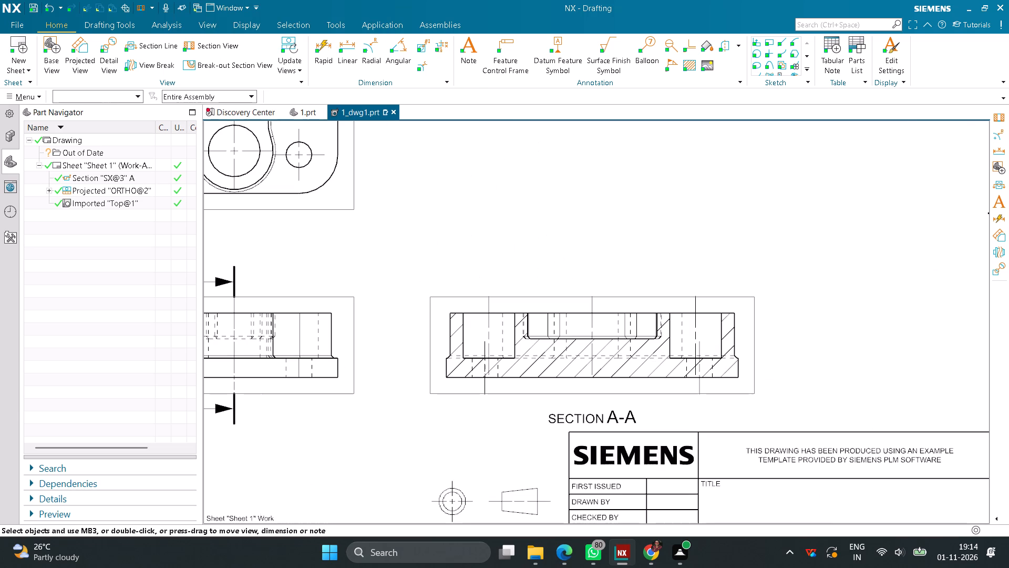
Move section view A-A farther right from the projected view, keeping the two views aligned.
drag(751, 344, 785, 339)
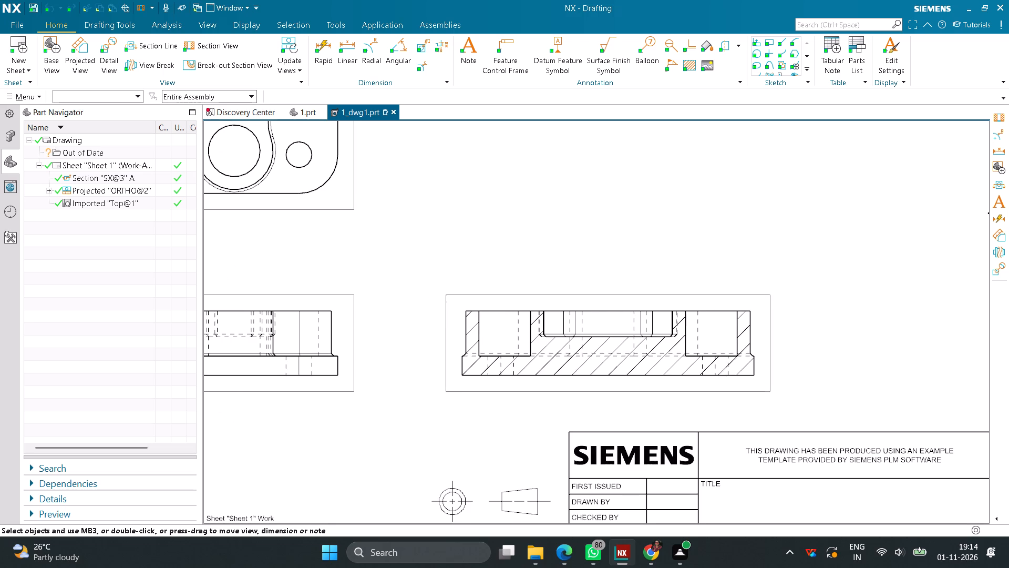
drag(785, 339, 909, 335)
Place an isometric base view of 1.prt at 1:1 scale above section view A-A and finish placing views.
scroll(533, 246, down, 6)
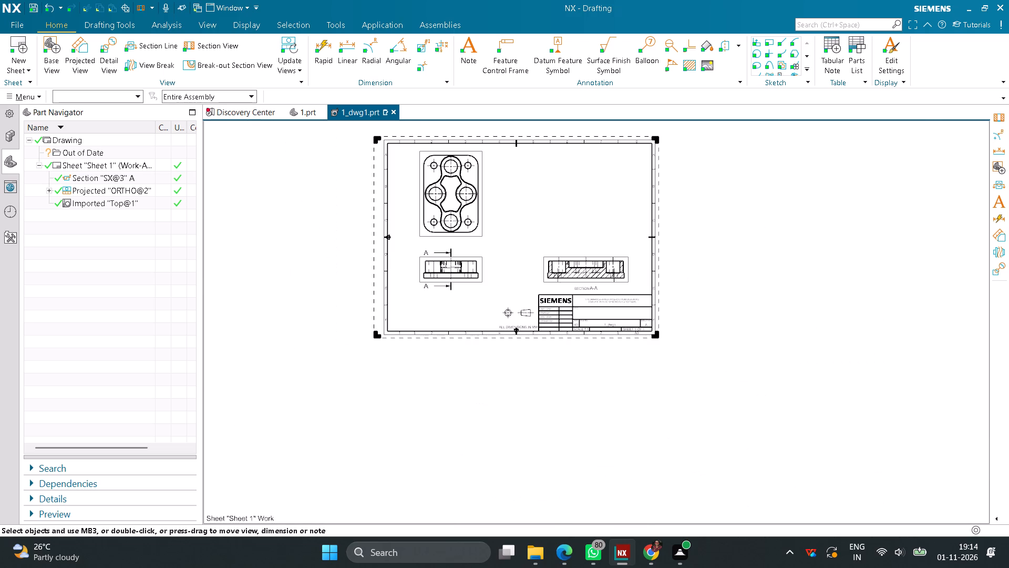
click(58, 48)
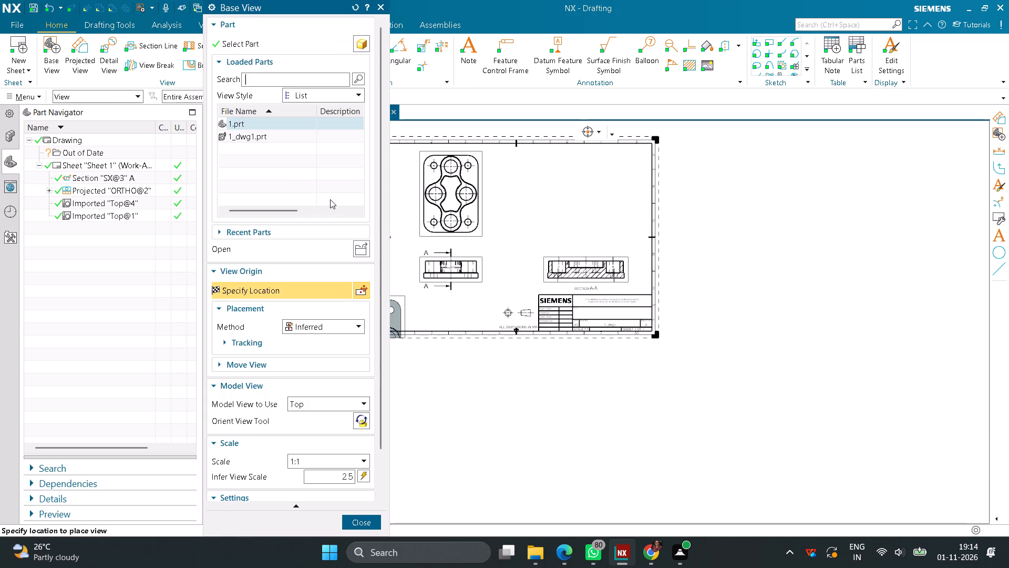
scroll(369, 382, down, 5)
click(358, 361)
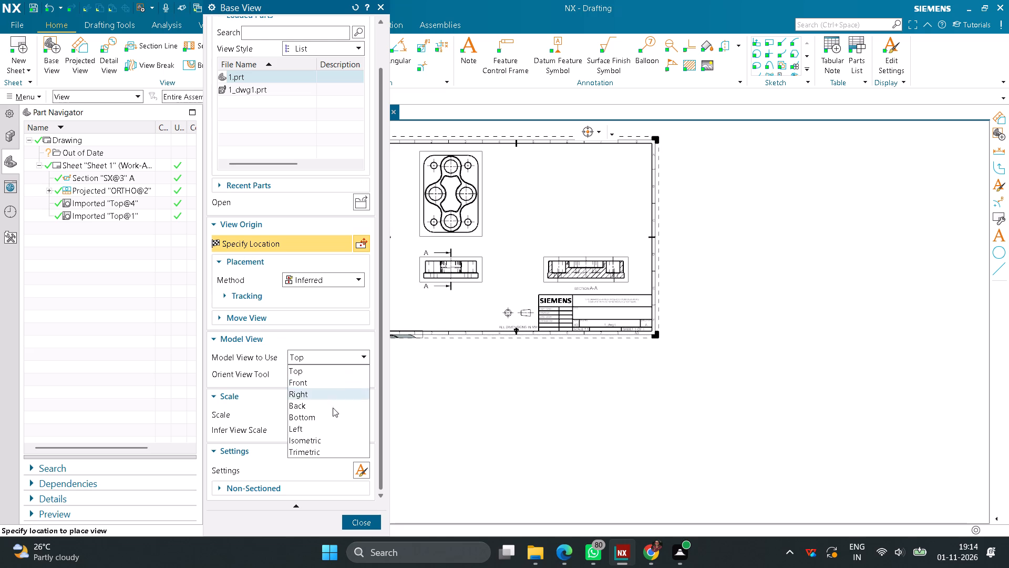
click(323, 435)
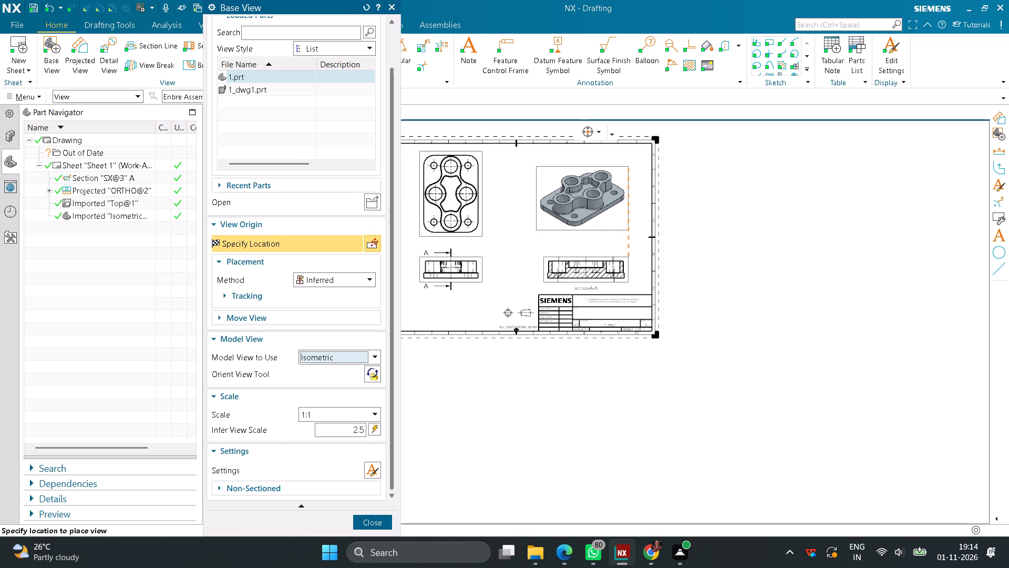
click(582, 198)
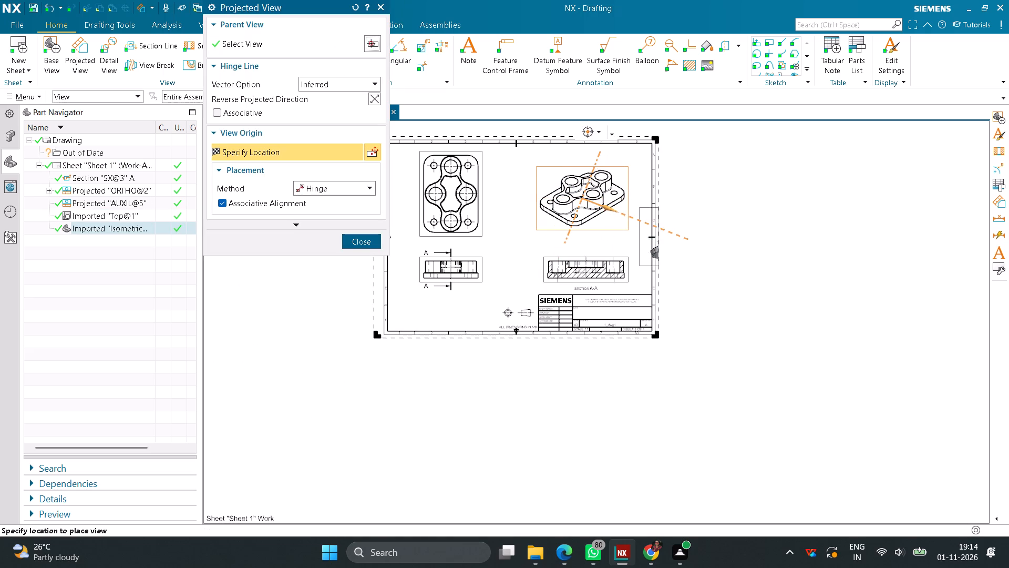
middle_click(635, 242)
Set the isometric view's shading rendering style to Fully Shaded.
scroll(634, 221, up, 3)
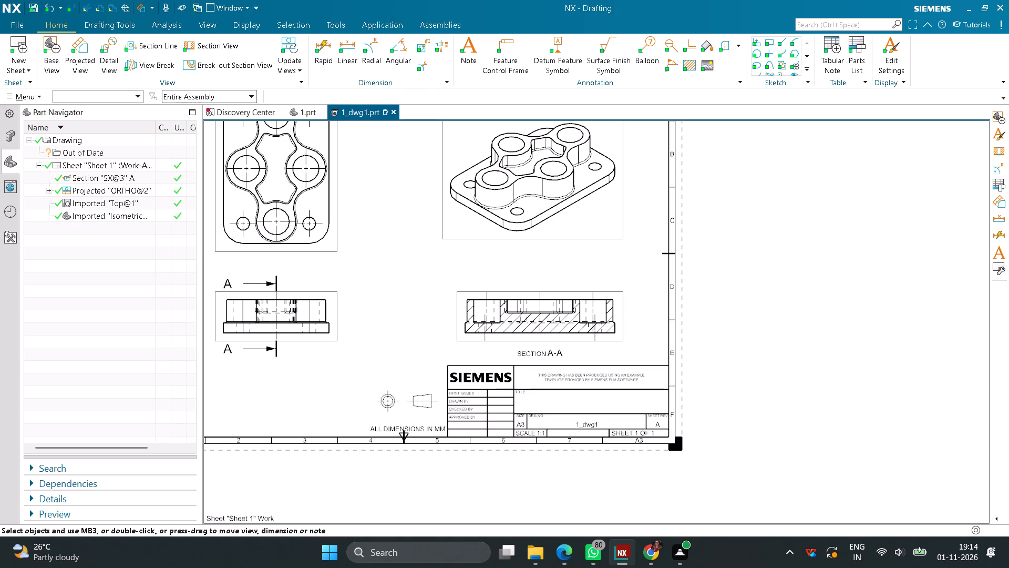
right_click(624, 224)
click(662, 252)
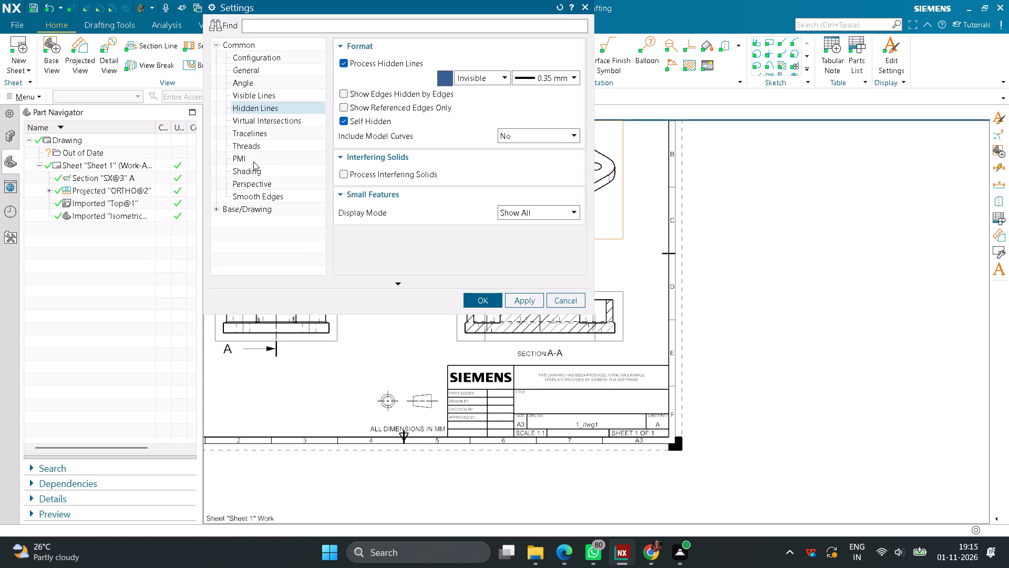
click(264, 174)
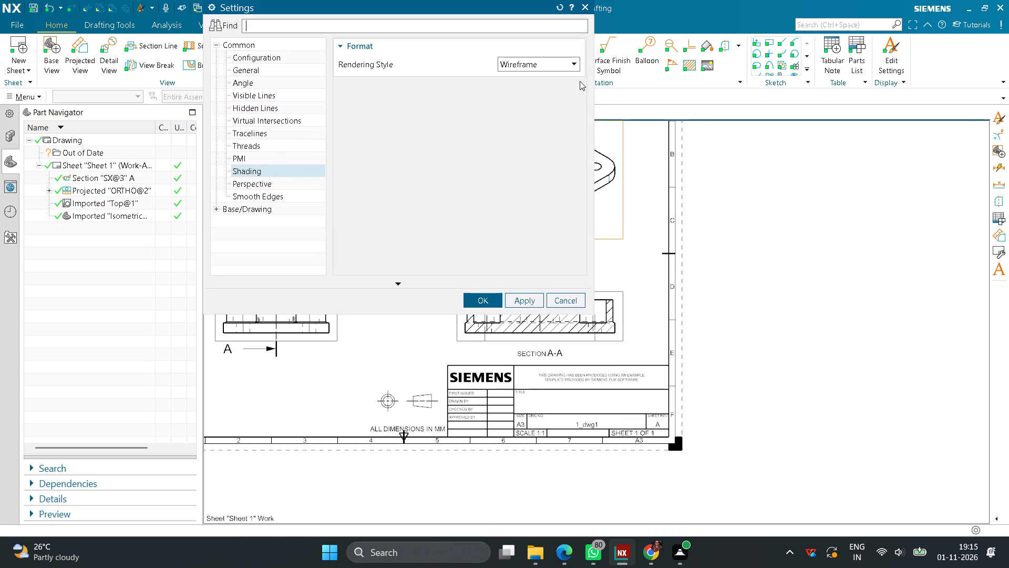
click(571, 64)
click(524, 90)
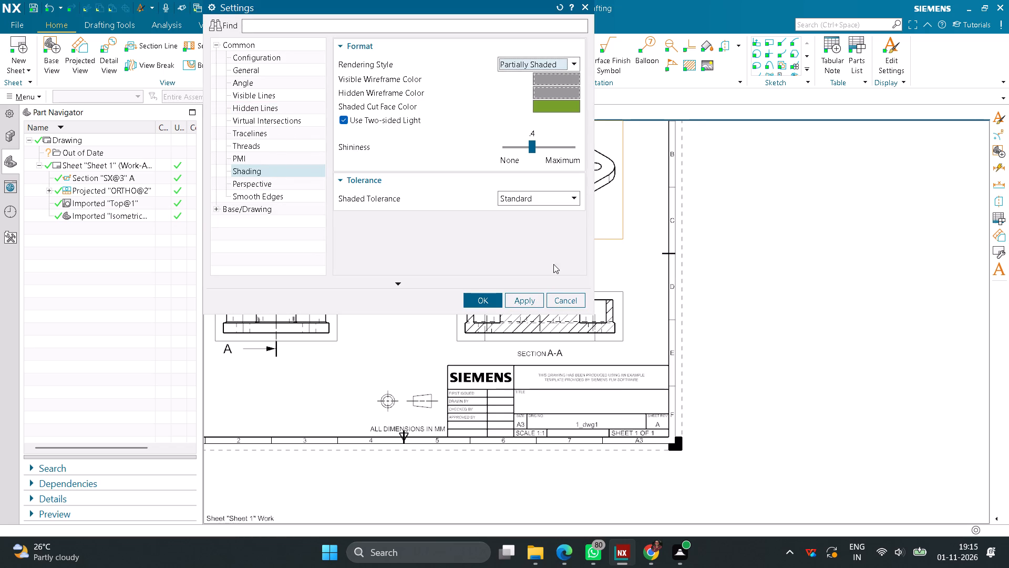
click(526, 300)
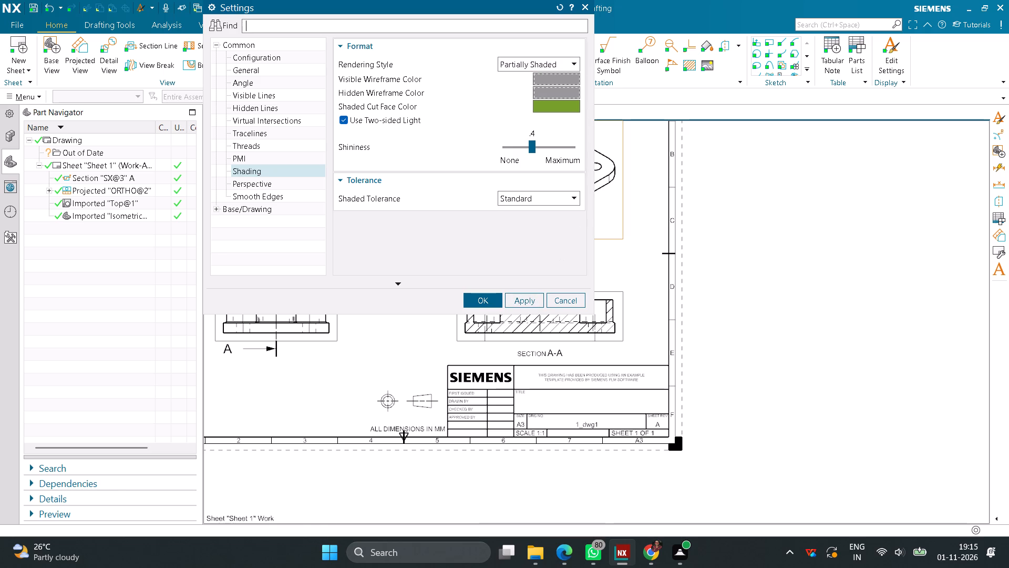
middle_drag(653, 235, 813, 304)
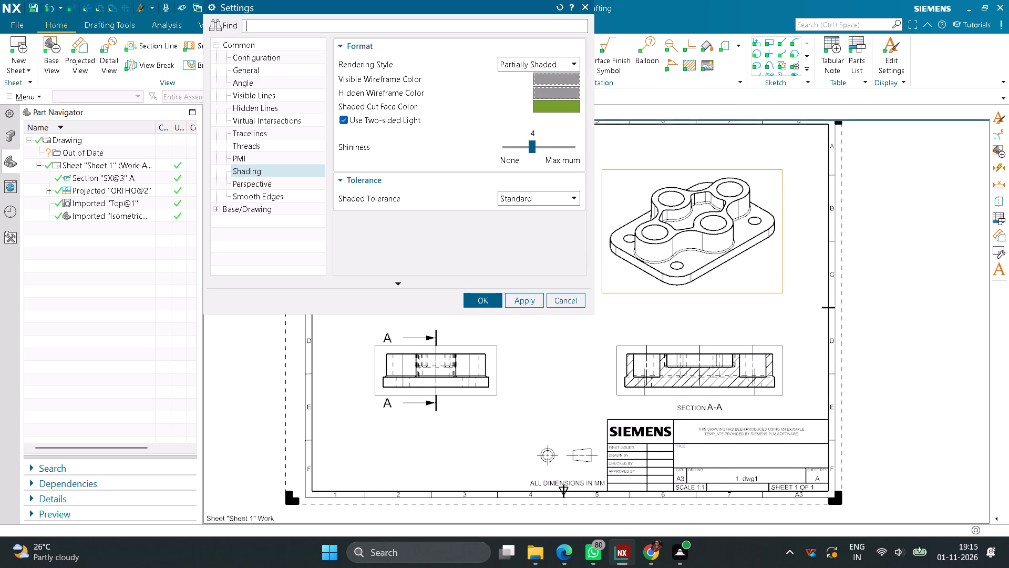
click(574, 66)
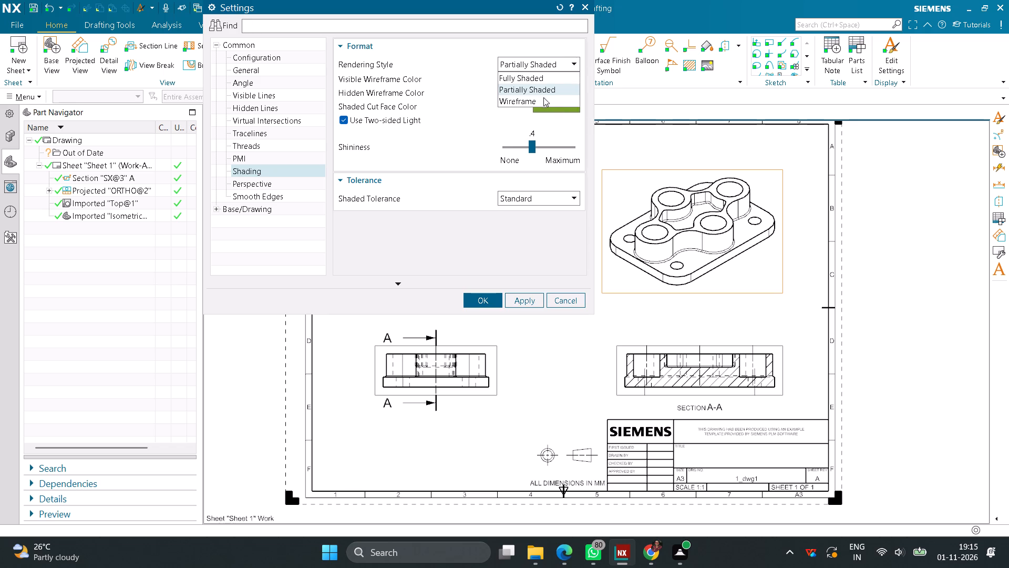
click(533, 81)
click(532, 296)
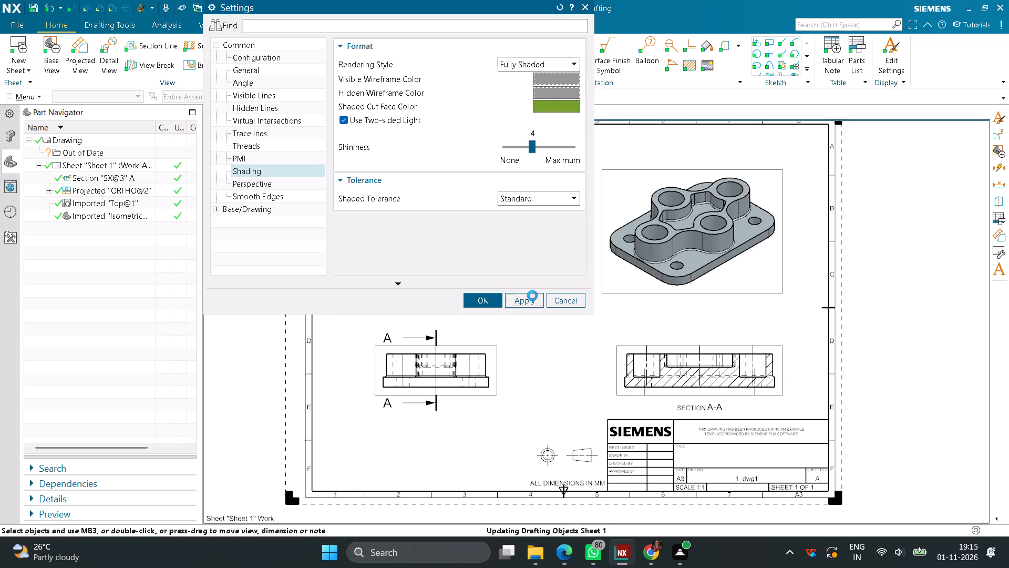
click(486, 304)
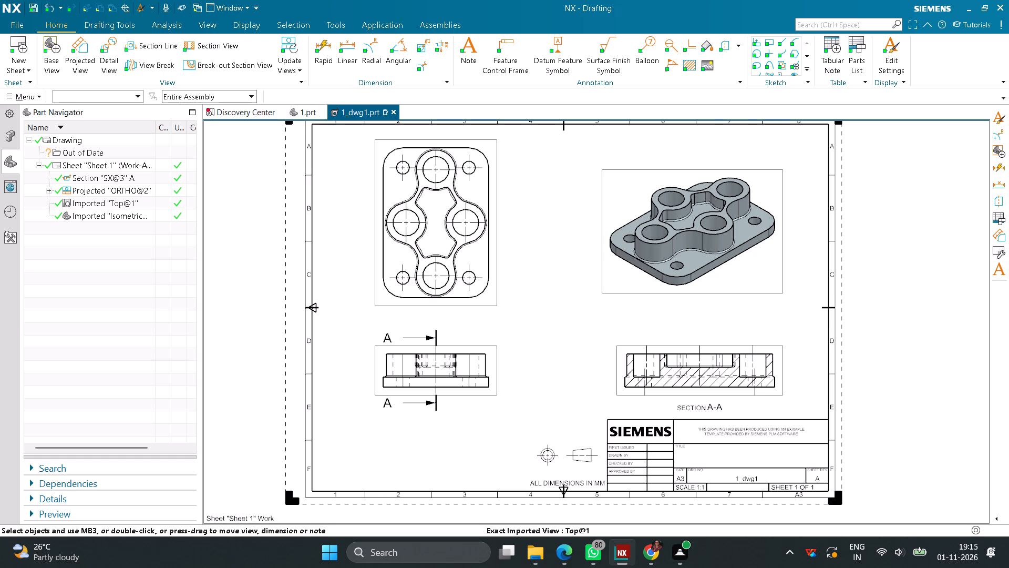
Add radial dimensions in the top view to the plate's upper-right corner arc and the lower-right corner hole.
click(374, 56)
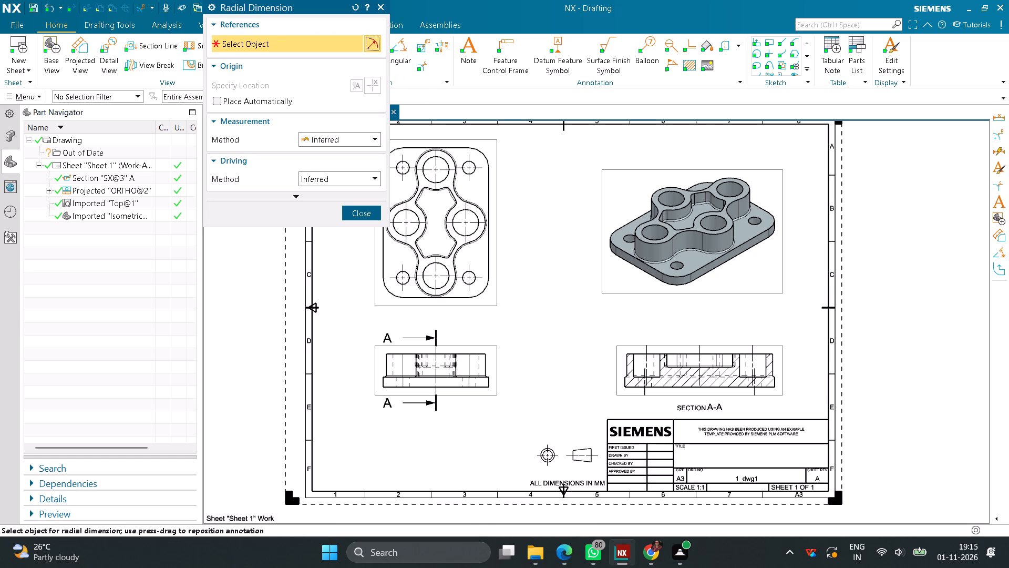
click(478, 154)
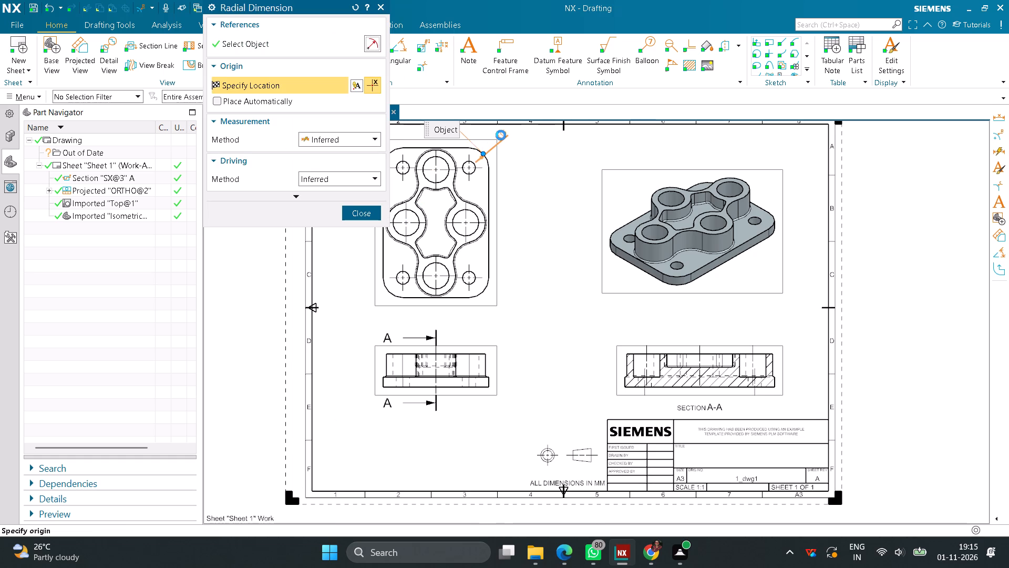
click(501, 135)
scroll(475, 176, up, 3)
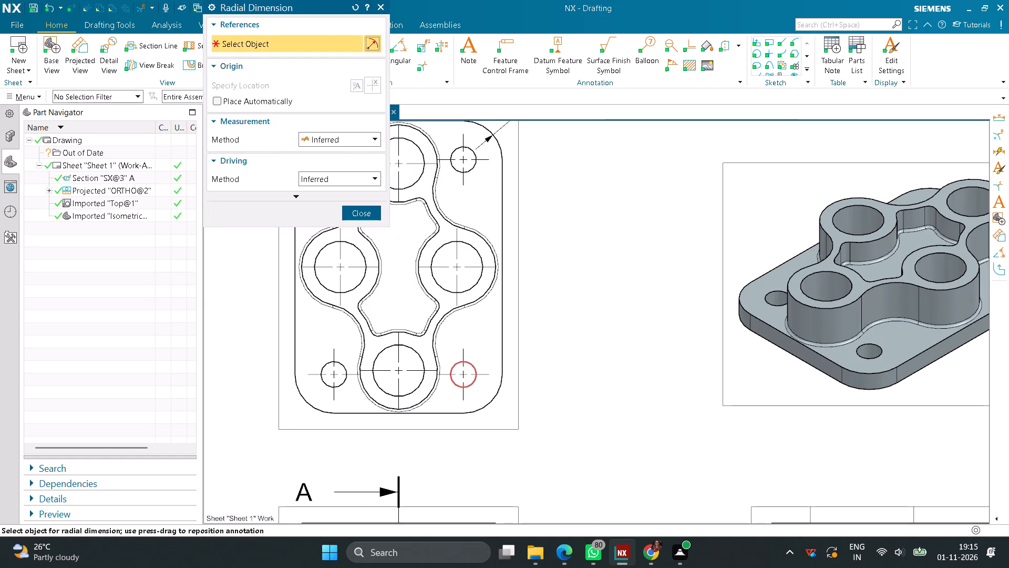
click(479, 371)
click(521, 370)
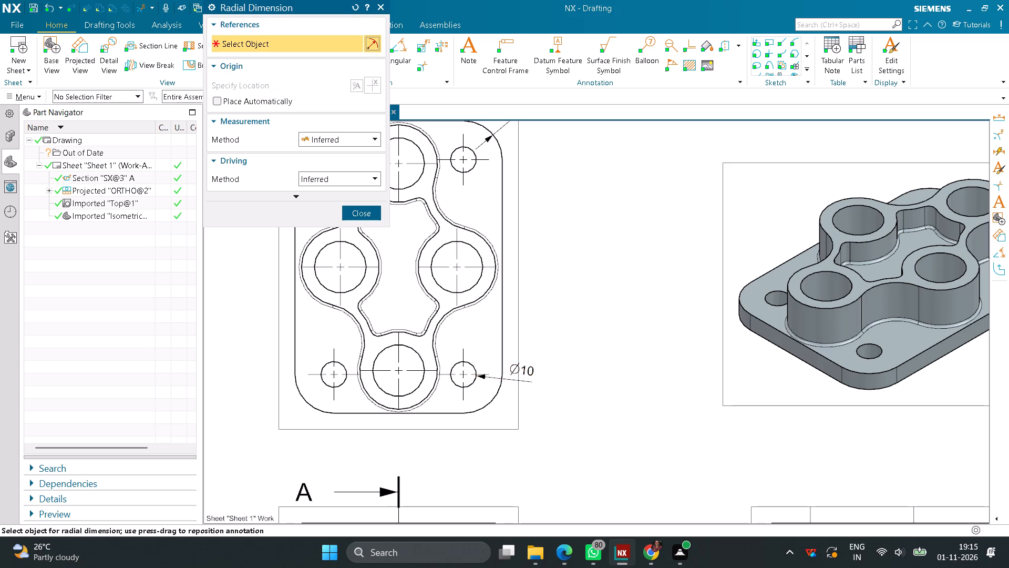
Add radial dimensions in the top view to the boss's right lobe arc and the large hole inside it.
scroll(490, 329, up, 2)
click(479, 275)
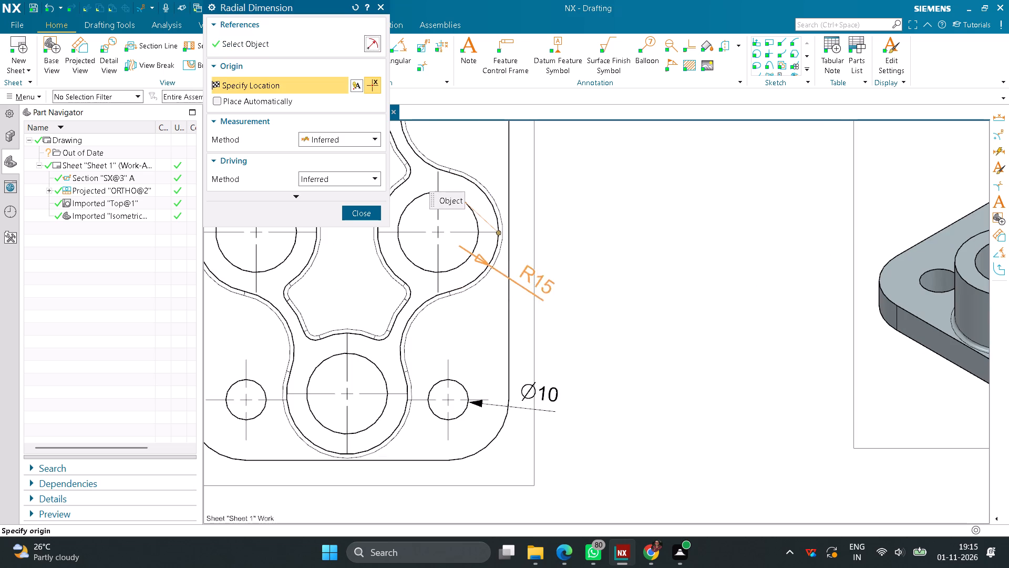
click(554, 278)
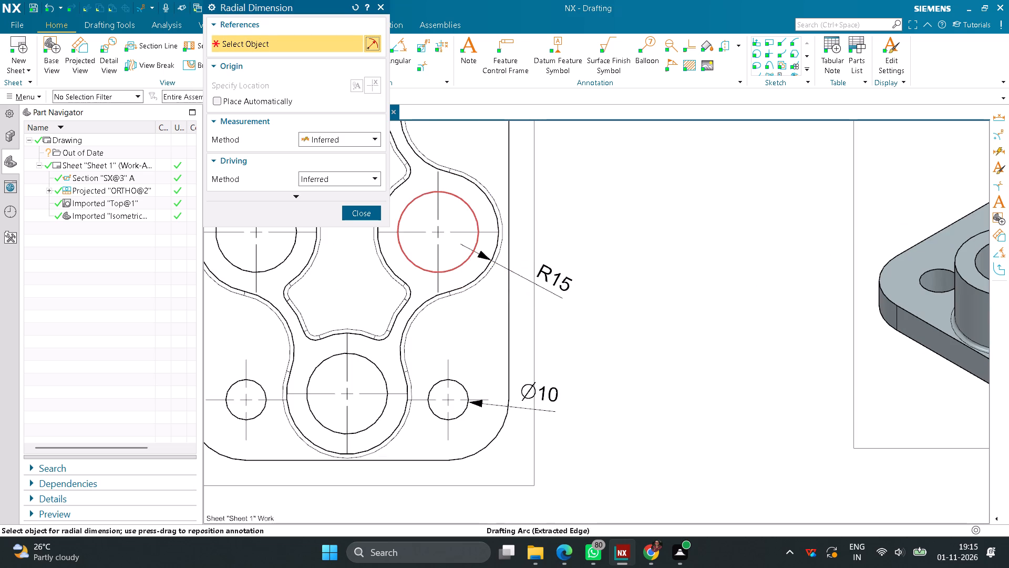
click(473, 211)
click(565, 235)
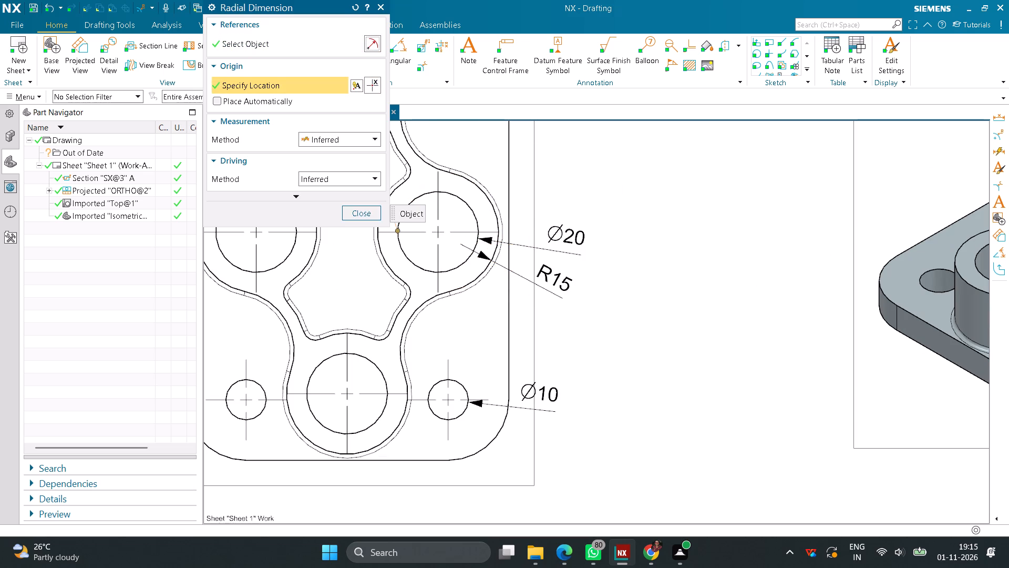
scroll(648, 237, down, 4)
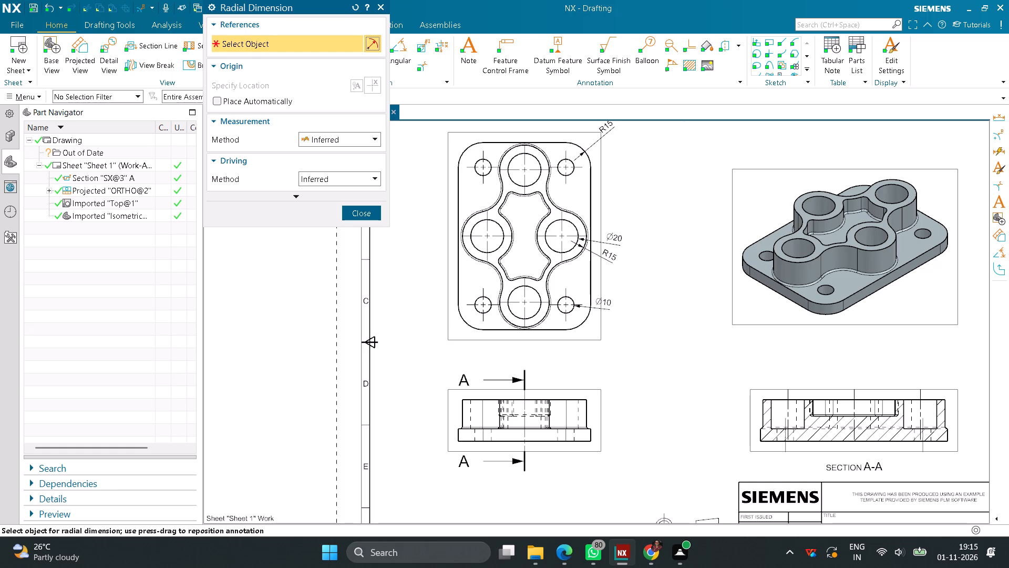
click(370, 215)
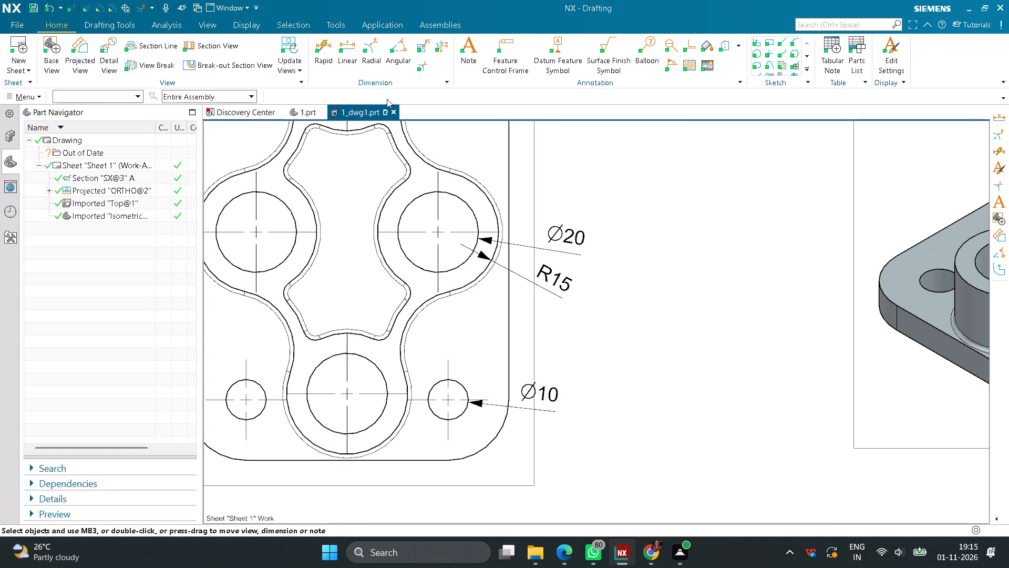
Add linear dimensions for the plate's overall height and width, placed left of and below the top view.
click(348, 46)
scroll(488, 257, down, 8)
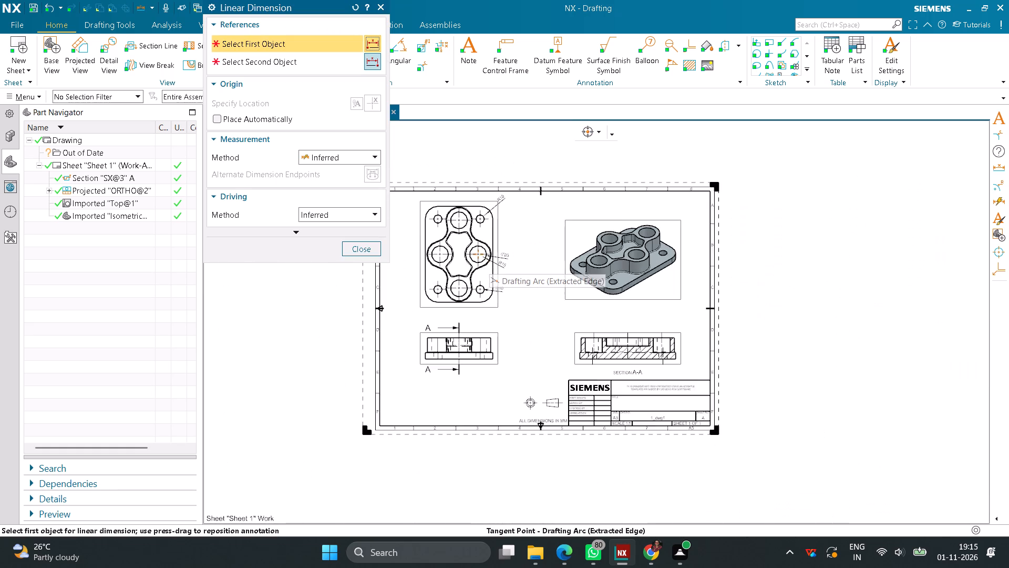
scroll(450, 210, up, 4)
click(462, 227)
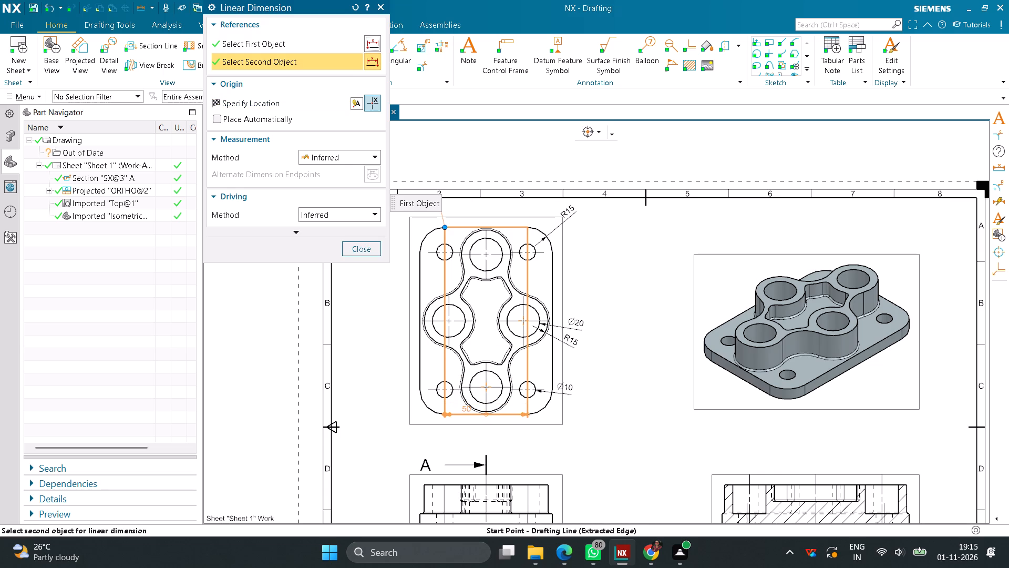
click(461, 416)
click(380, 352)
click(420, 363)
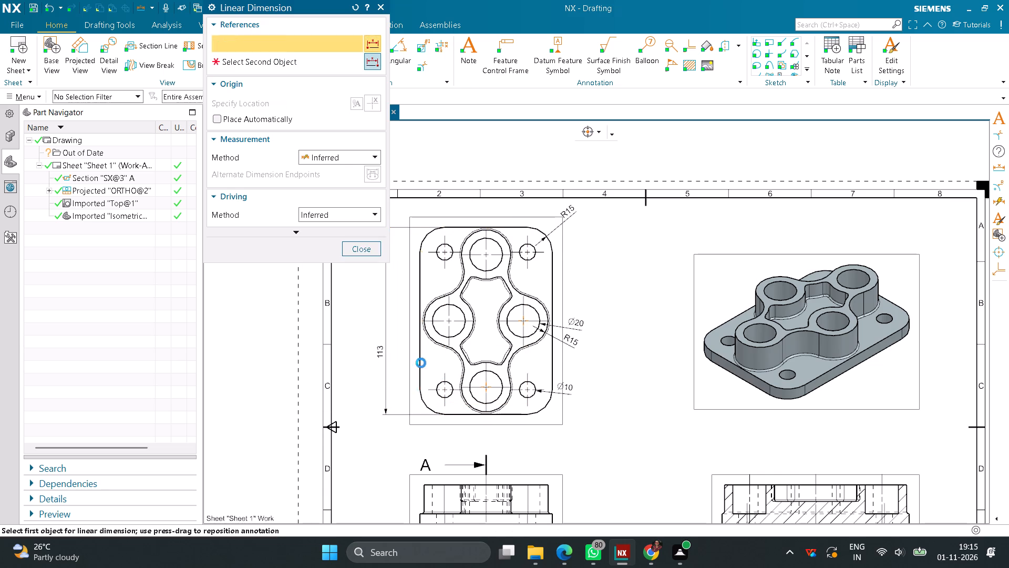
click(552, 363)
click(501, 433)
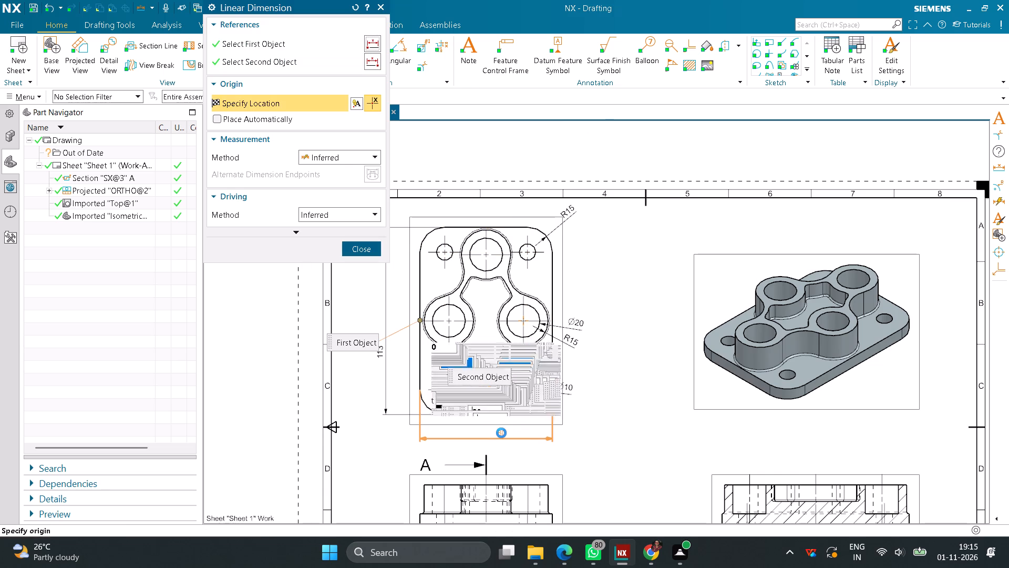
Dimension the horizontal and vertical centre distances between the opposite large boss holes, placed below and right of the top view.
click(450, 315)
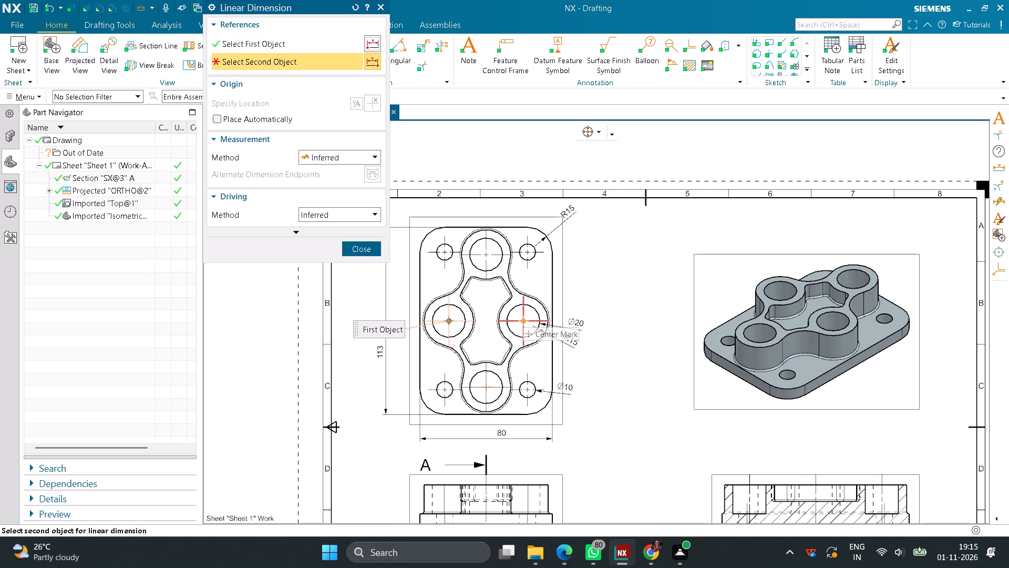
click(523, 313)
click(483, 422)
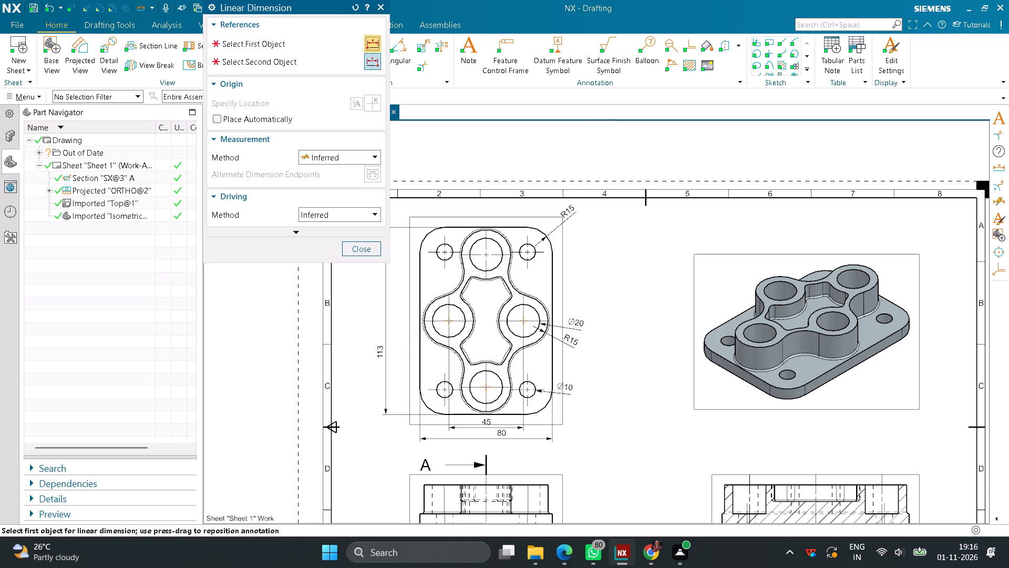
click(497, 257)
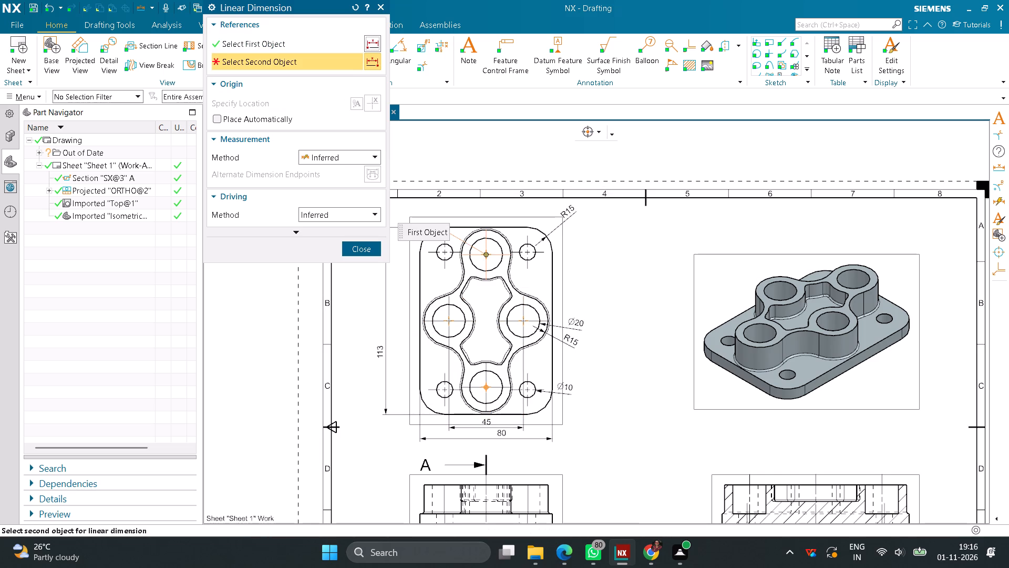
click(494, 384)
click(583, 354)
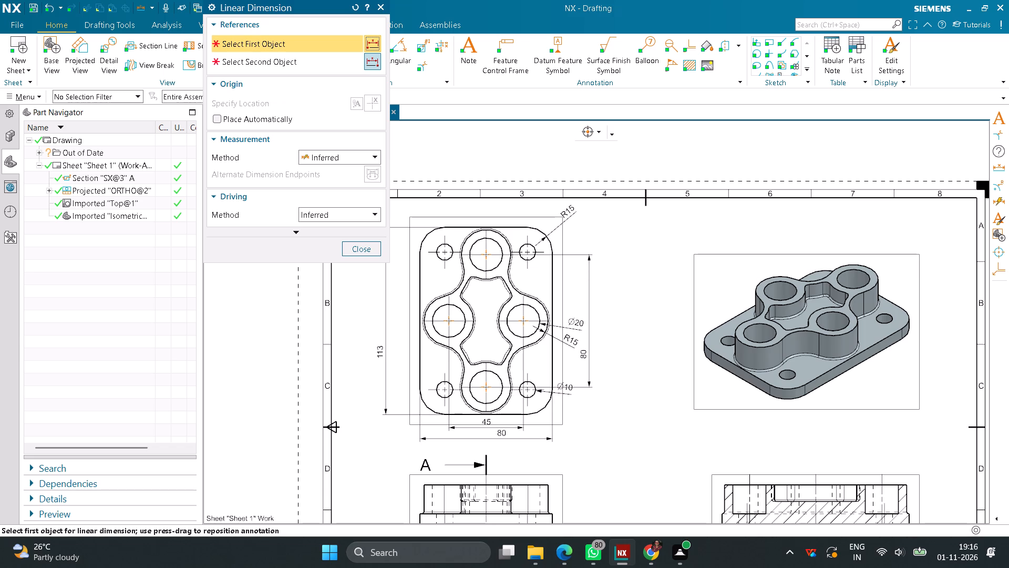
Dimension the base plate's thickness on the right side of the projected view.
middle_drag(614, 415, 600, 265)
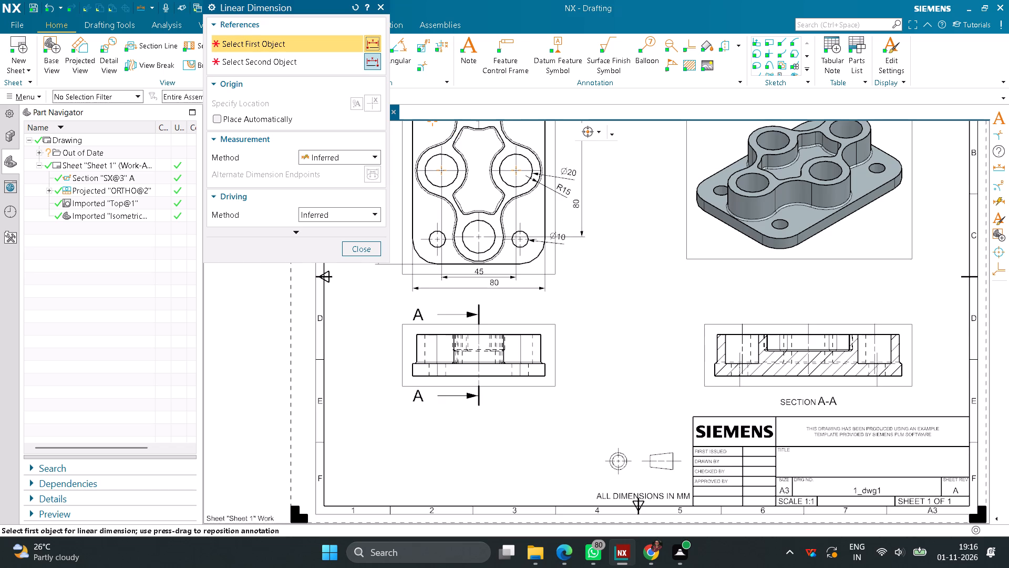
scroll(553, 382, up, 3)
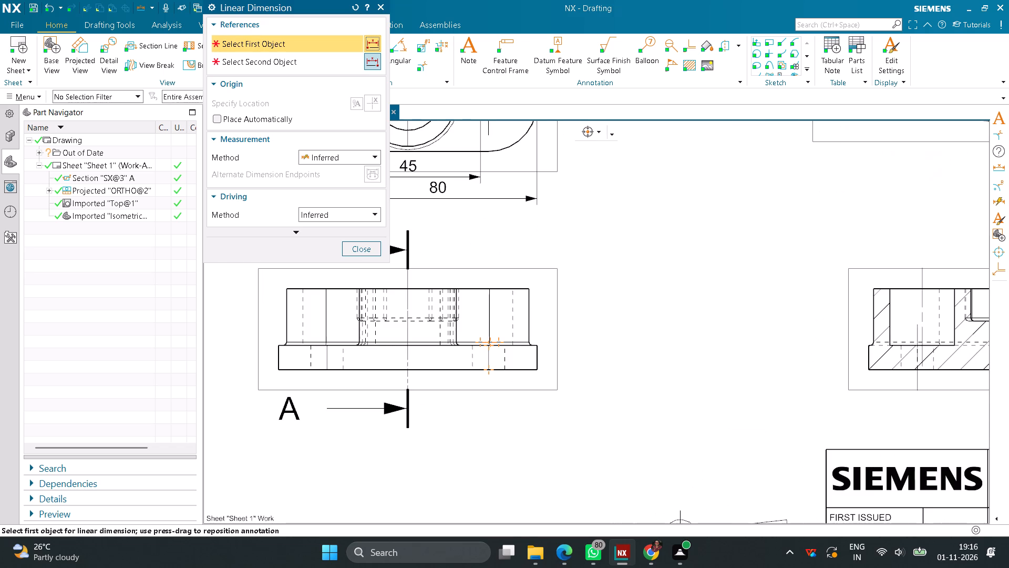
click(536, 352)
click(582, 361)
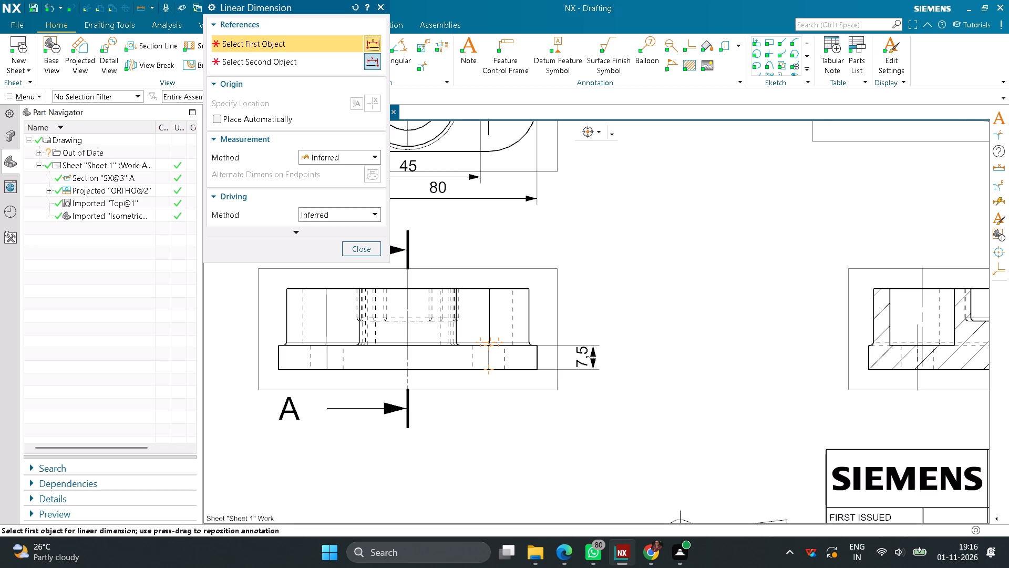
Dimension the depth of the central pocket in section view A-A, from its floor to the boss's top face.
middle_drag(762, 361, 416, 323)
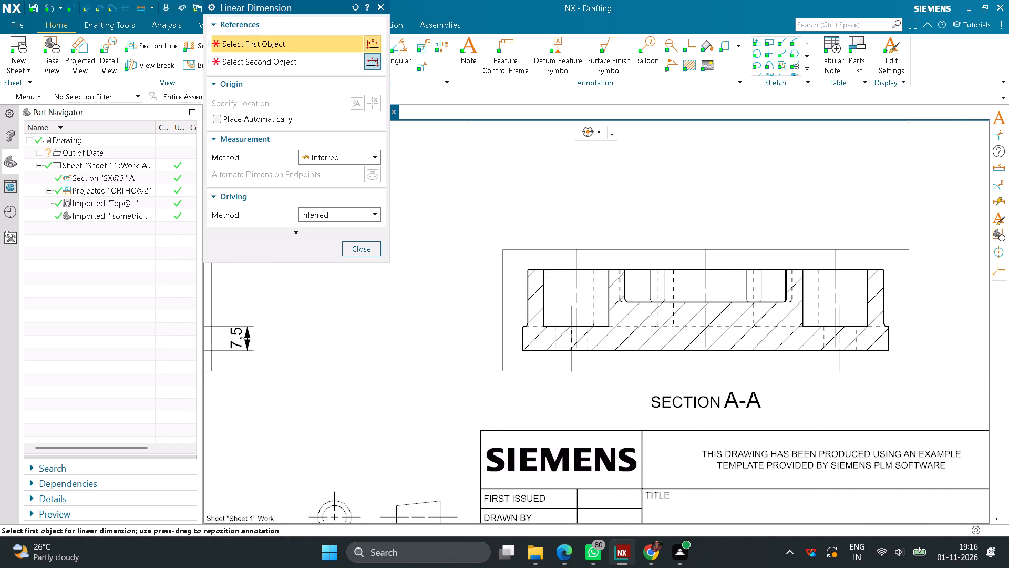
middle_drag(416, 323, 404, 316)
scroll(404, 316, up, 1)
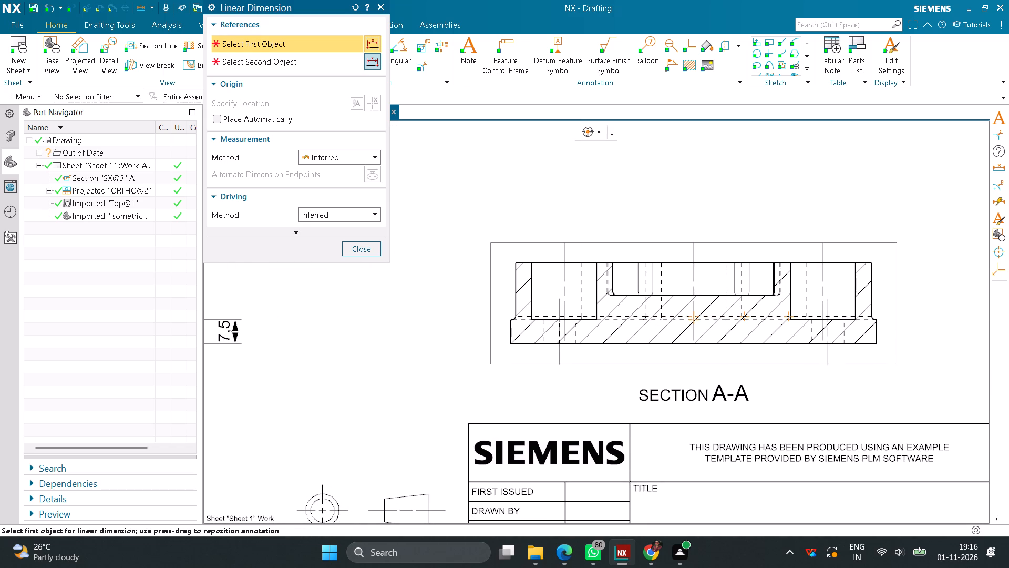
scroll(640, 306, up, 5)
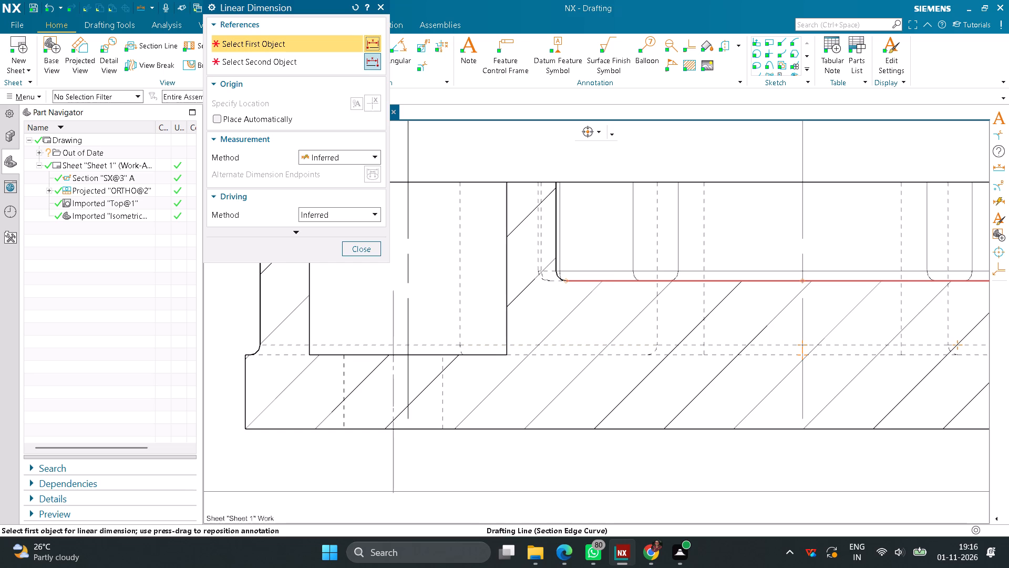
click(608, 280)
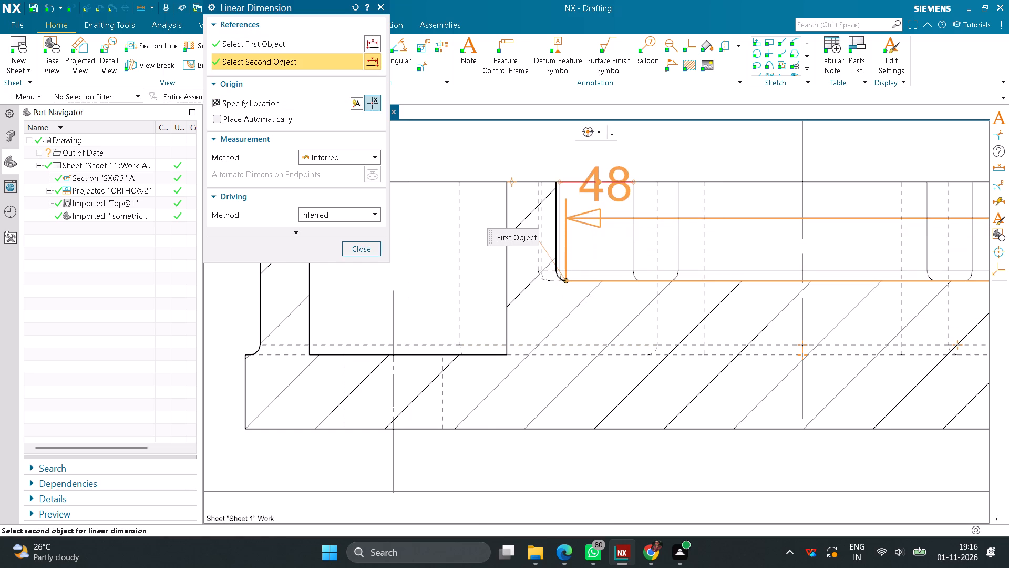
click(603, 181)
click(587, 146)
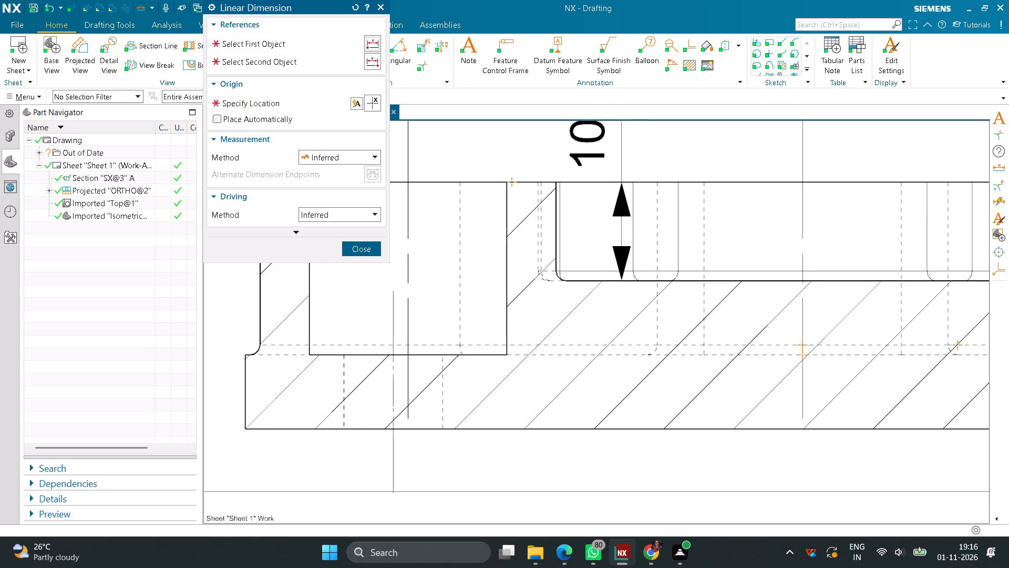
Dimension the part's overall height in section view A-A, placed to the right of the view.
scroll(593, 204, down, 4)
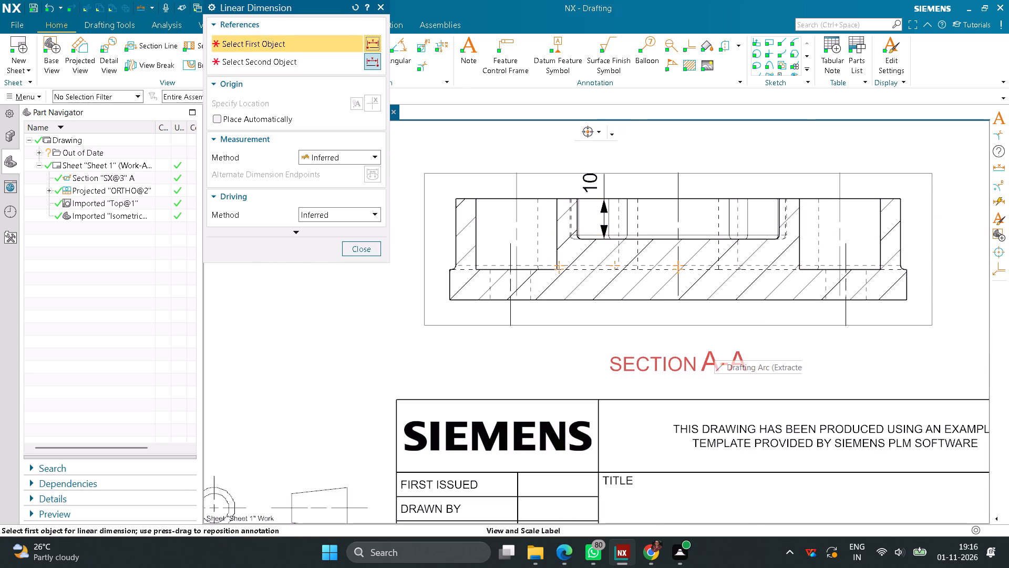
click(823, 198)
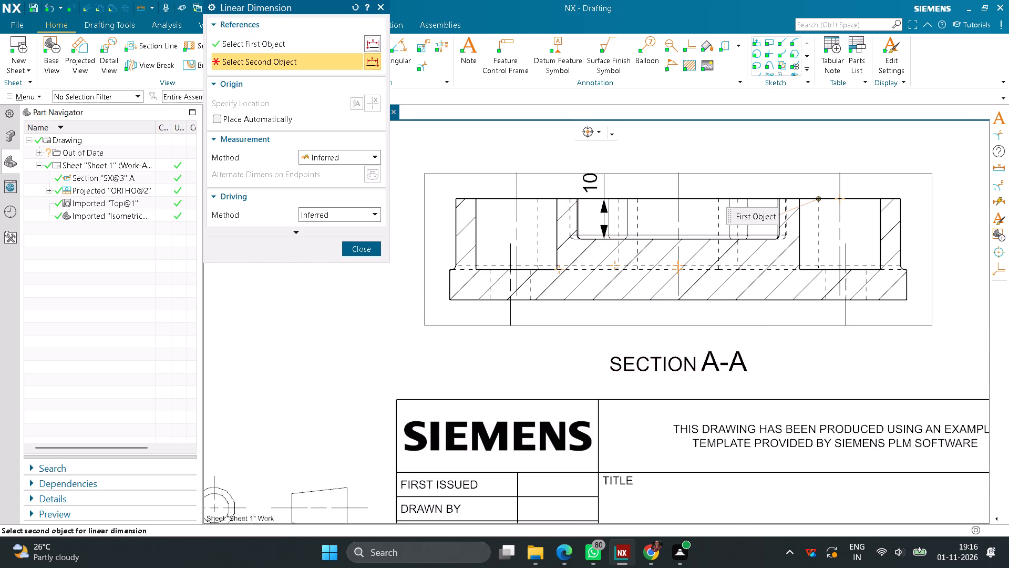
click(828, 302)
click(920, 254)
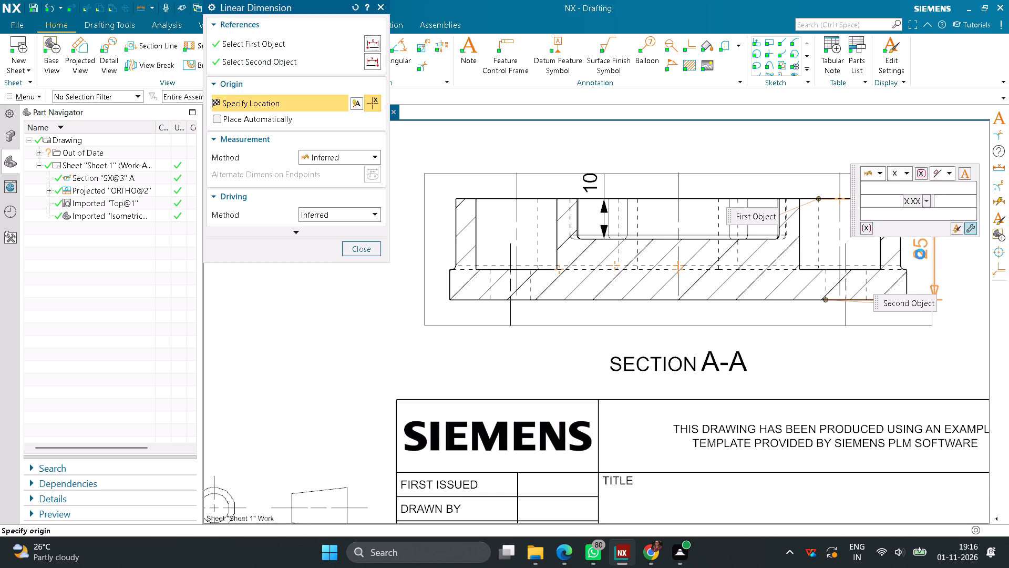
click(371, 253)
Add radial dimensions in section A-A to the pocket's left floor fillet and the fillet at the left boss-to-plate junction.
click(381, 54)
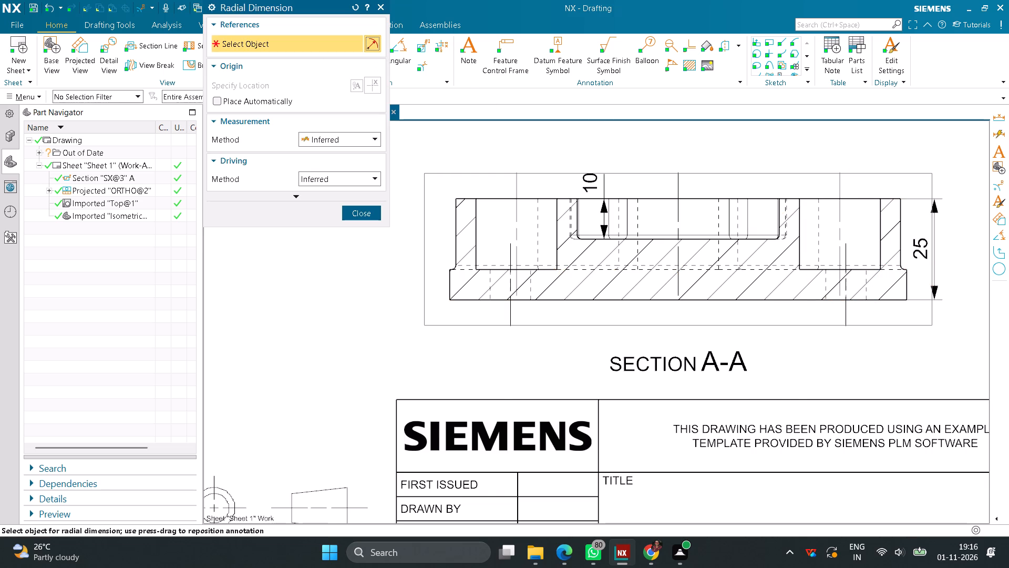
scroll(440, 238, down, 1)
scroll(552, 240, up, 8)
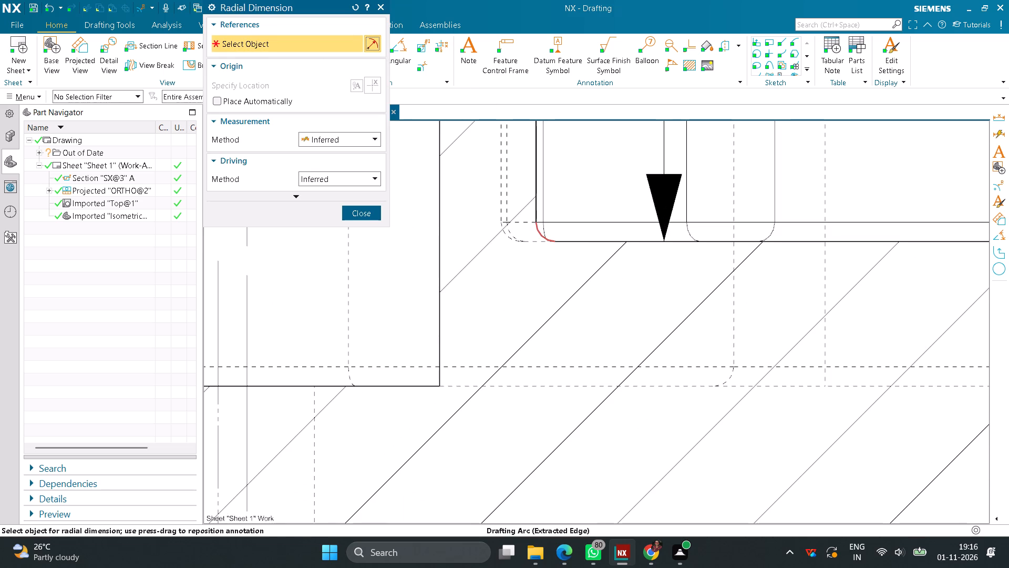
click(543, 237)
scroll(533, 275, down, 7)
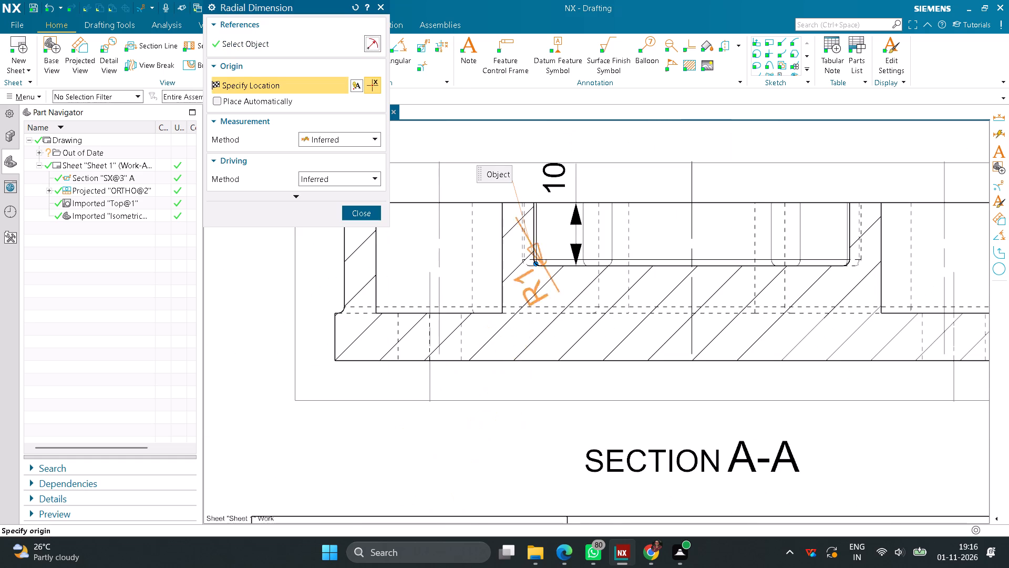
click(473, 390)
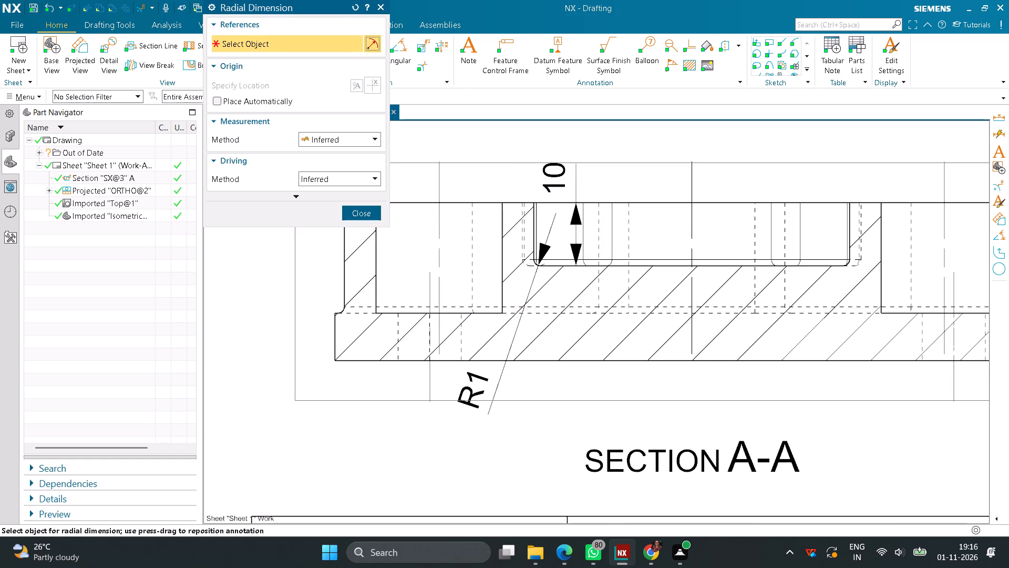
click(342, 309)
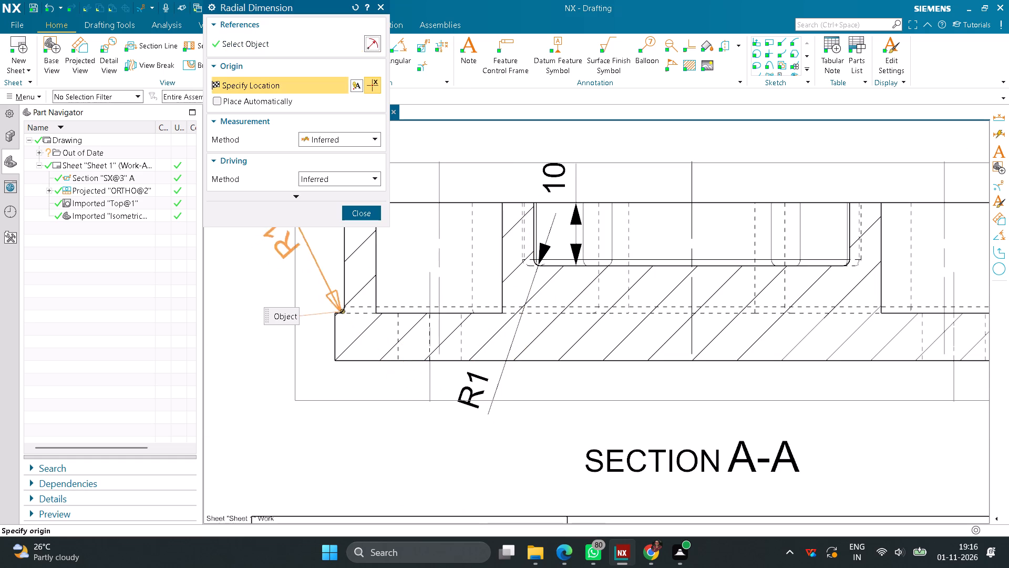
click(287, 274)
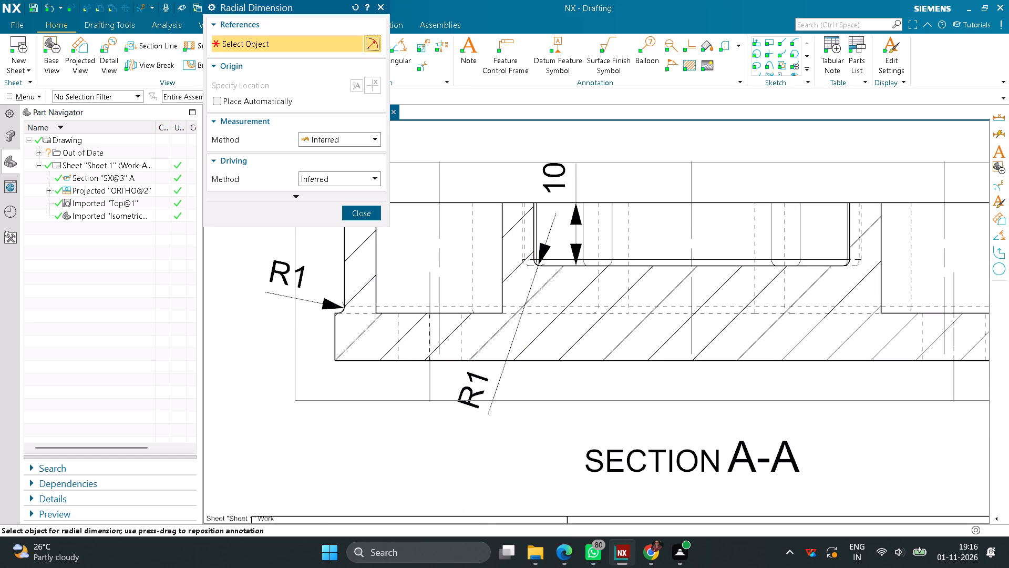
click(364, 218)
Turn off the display of drawing view borders in the drafting preferences.
scroll(522, 258, down, 11)
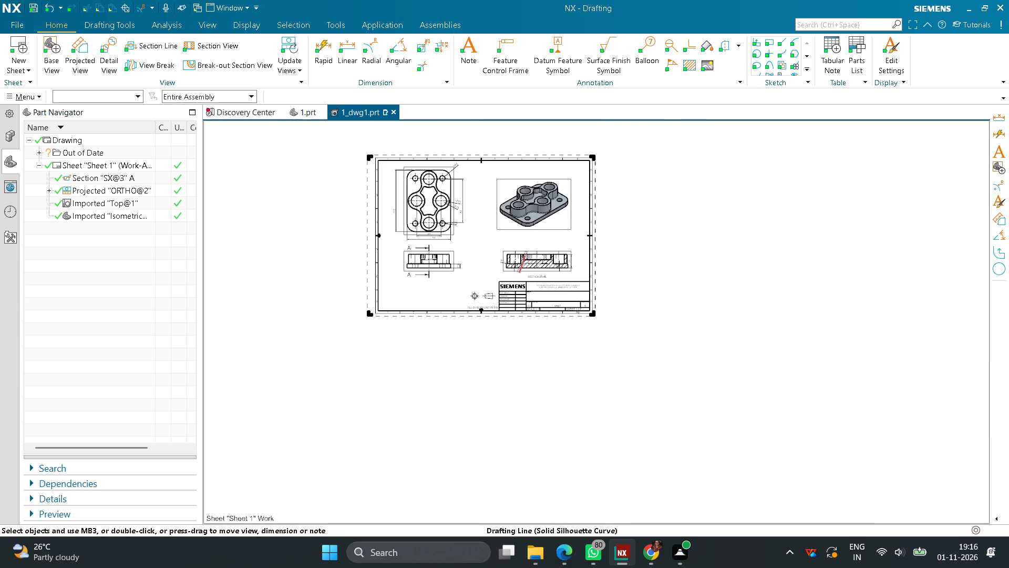
click(40, 97)
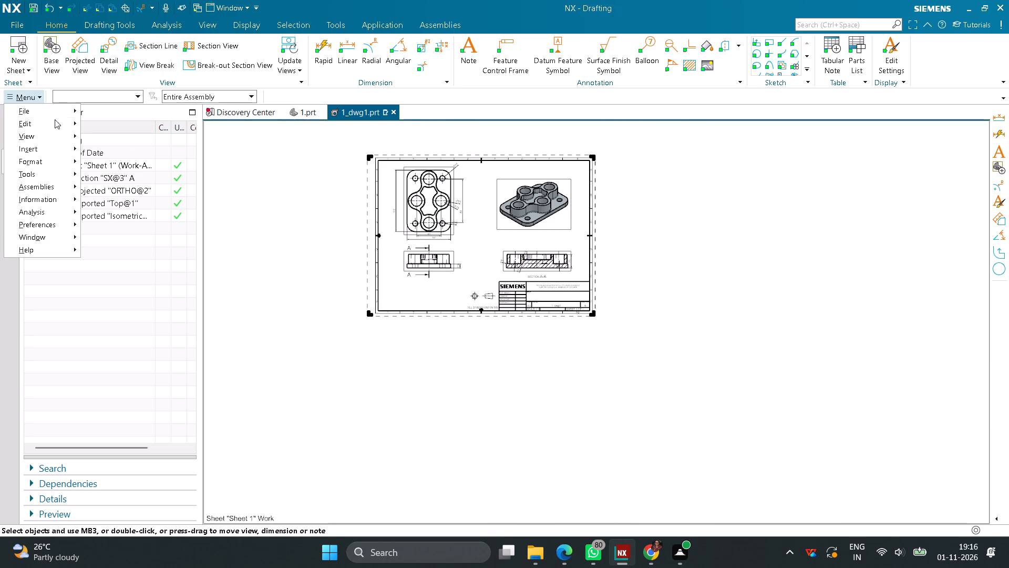
click(54, 230)
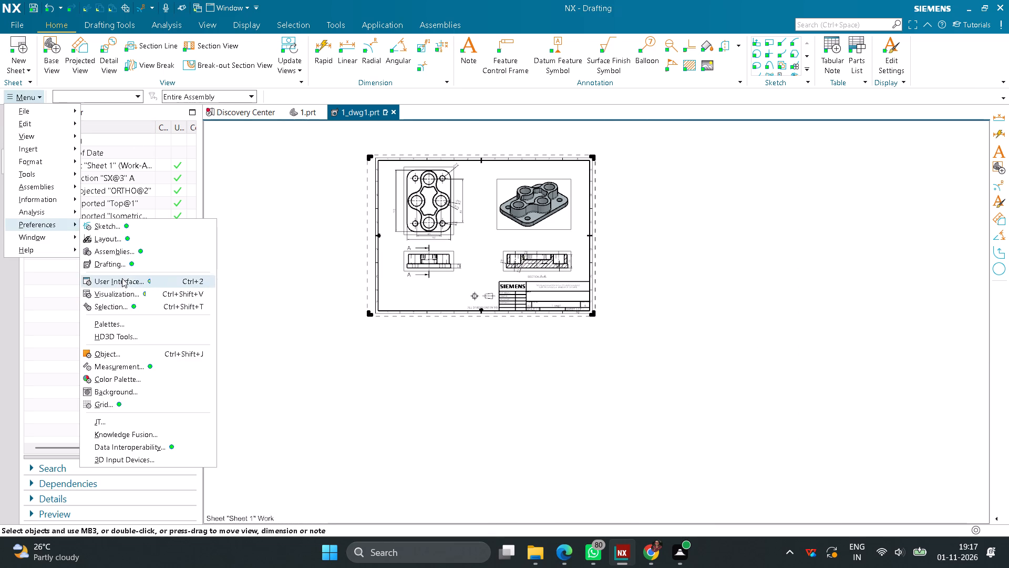
click(119, 266)
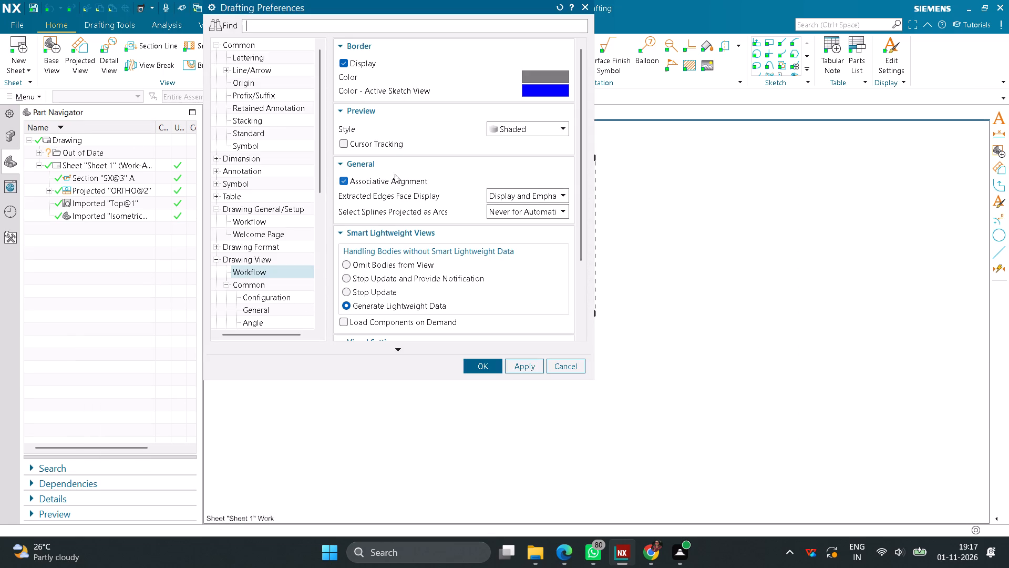
click(357, 65)
click(514, 364)
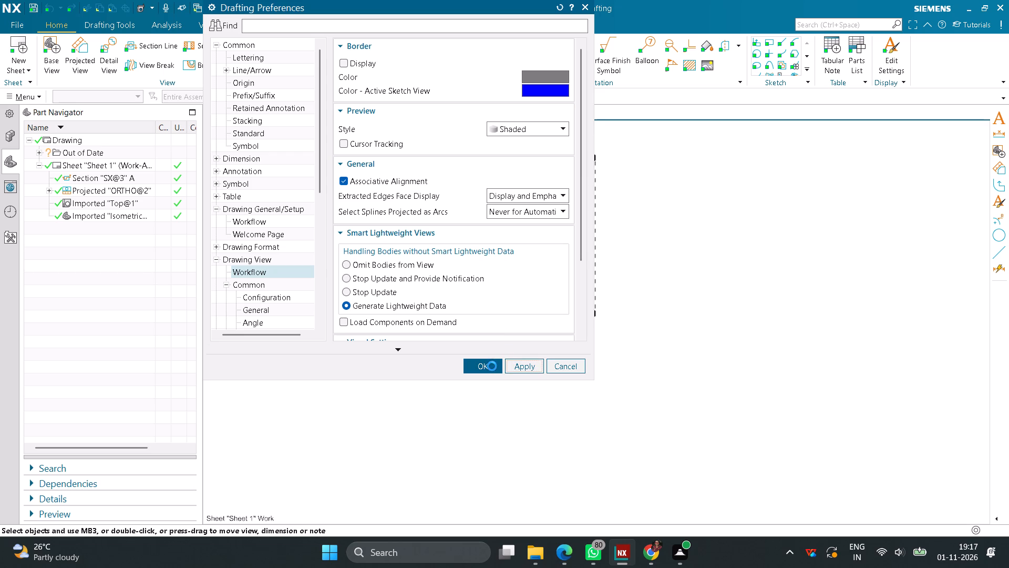
click(492, 366)
Place the note PART MODEL near the sheet's upper edge, between the top and isometric views.
middle_drag(518, 361, 527, 376)
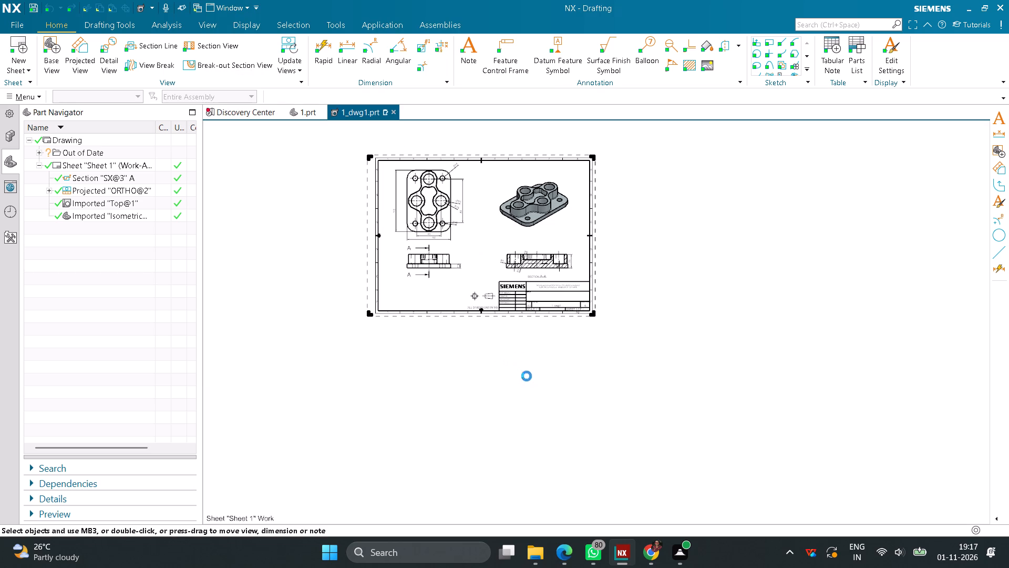
middle_drag(527, 376, 543, 391)
middle_drag(536, 376, 575, 425)
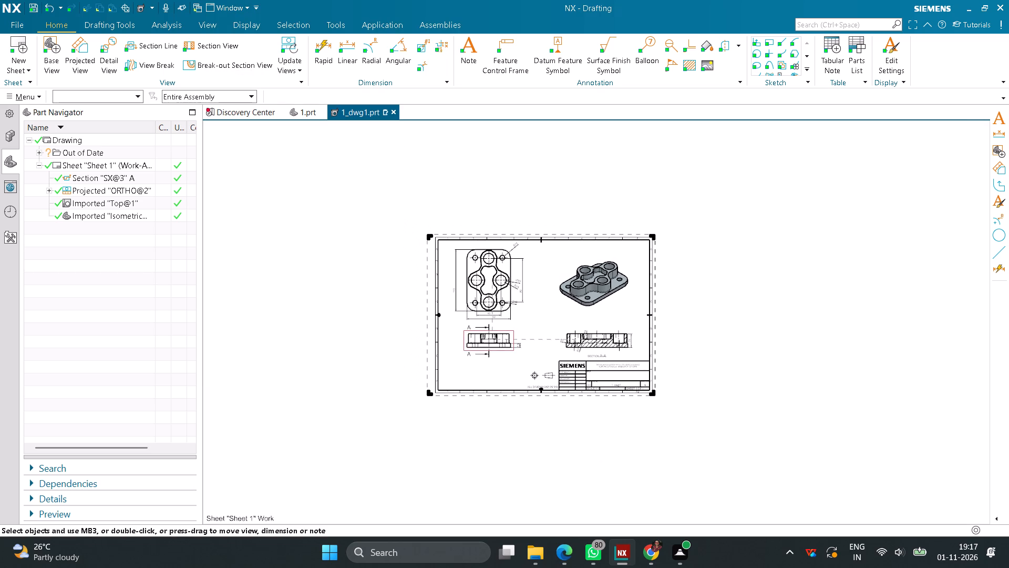
scroll(474, 347, up, 2)
click(458, 332)
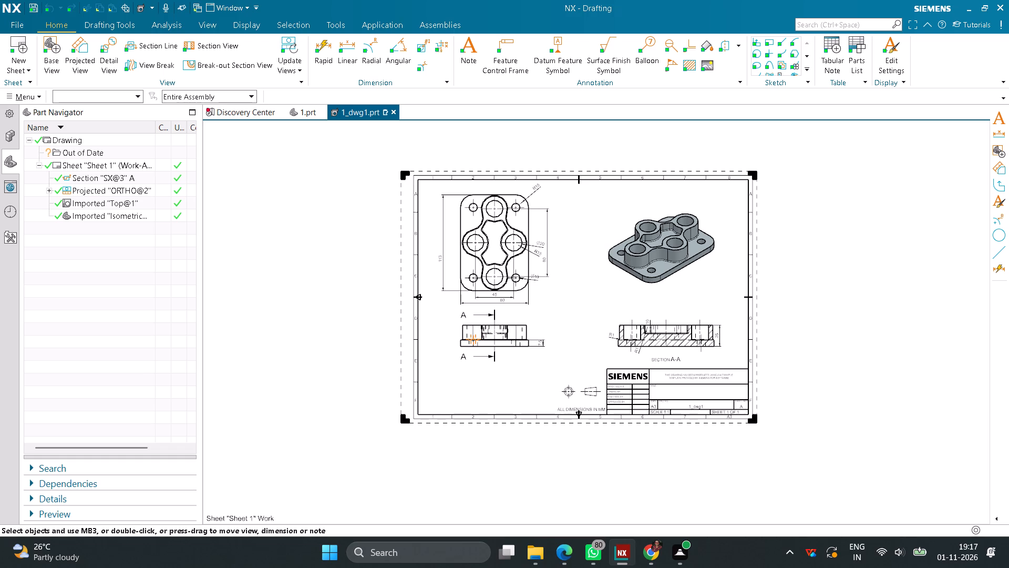
click(467, 63)
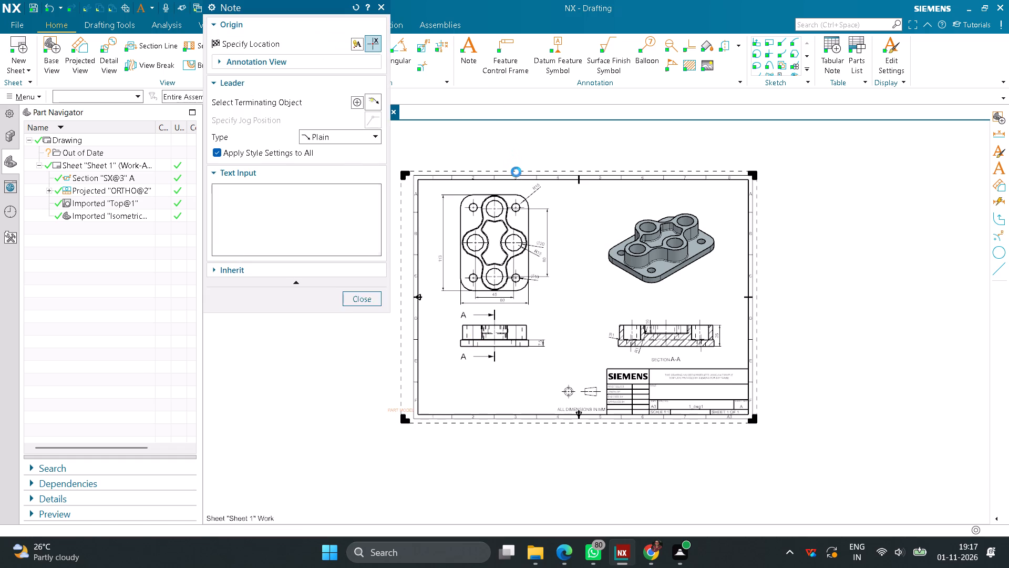
click(580, 208)
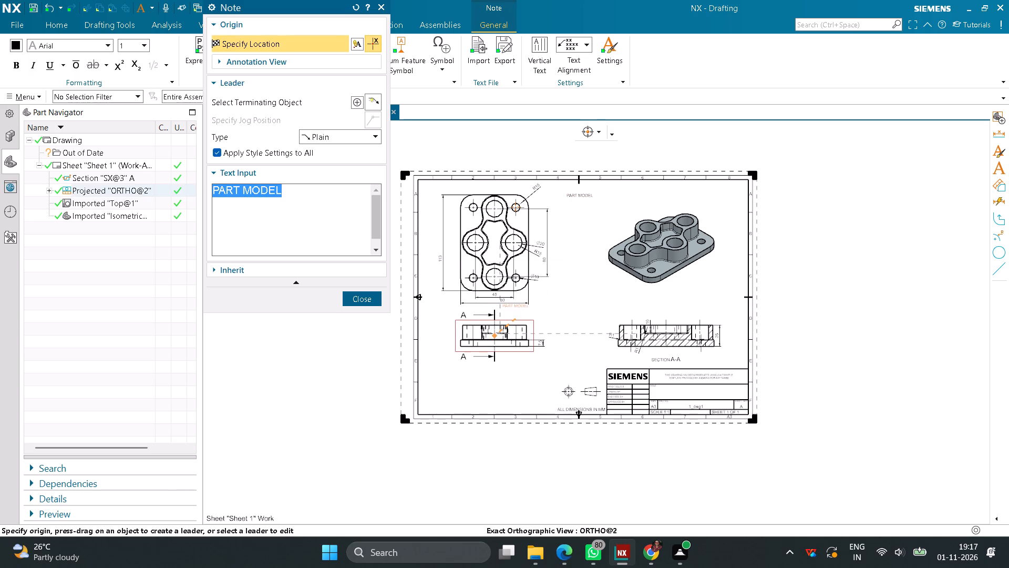
Label the views with the notes TOP below the top view and FRONT below the projected front view.
text(TOP)
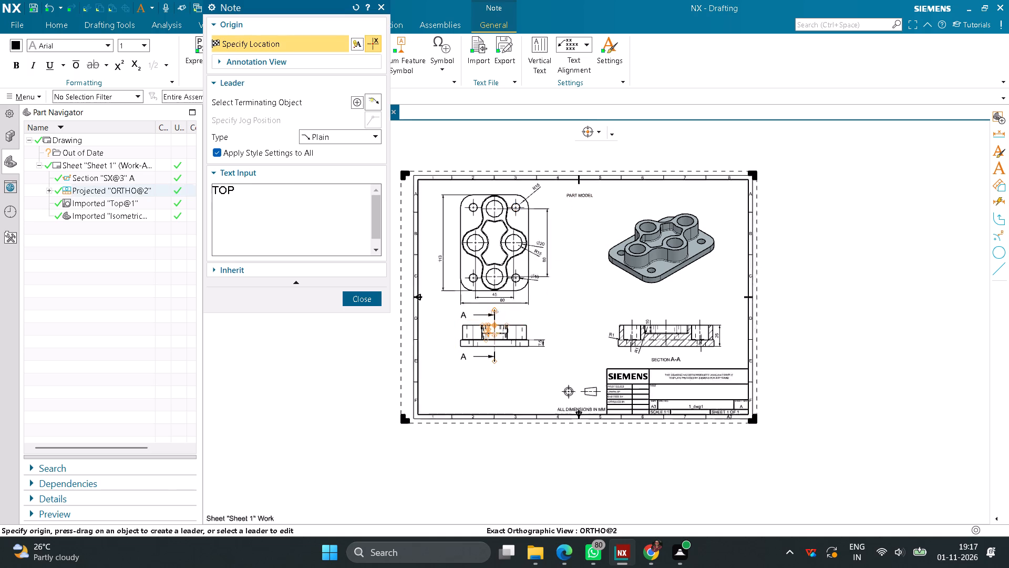
scroll(520, 316, up, 5)
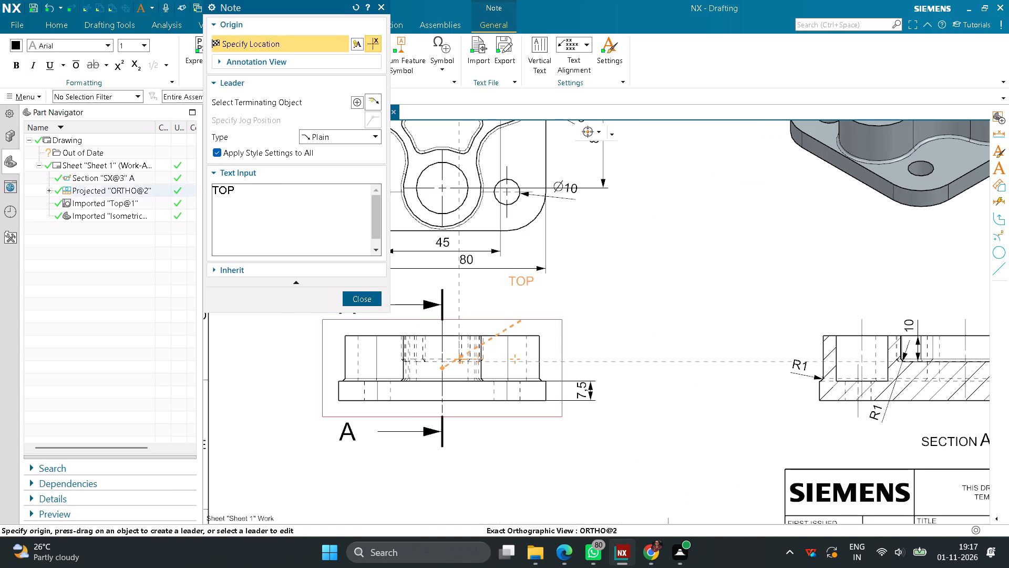
click(503, 318)
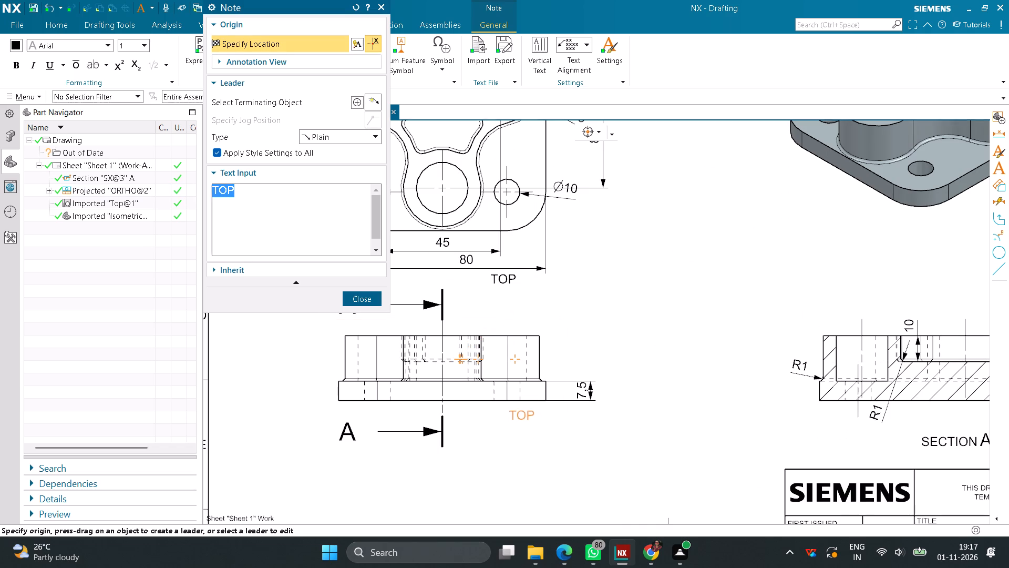
text(FRONT)
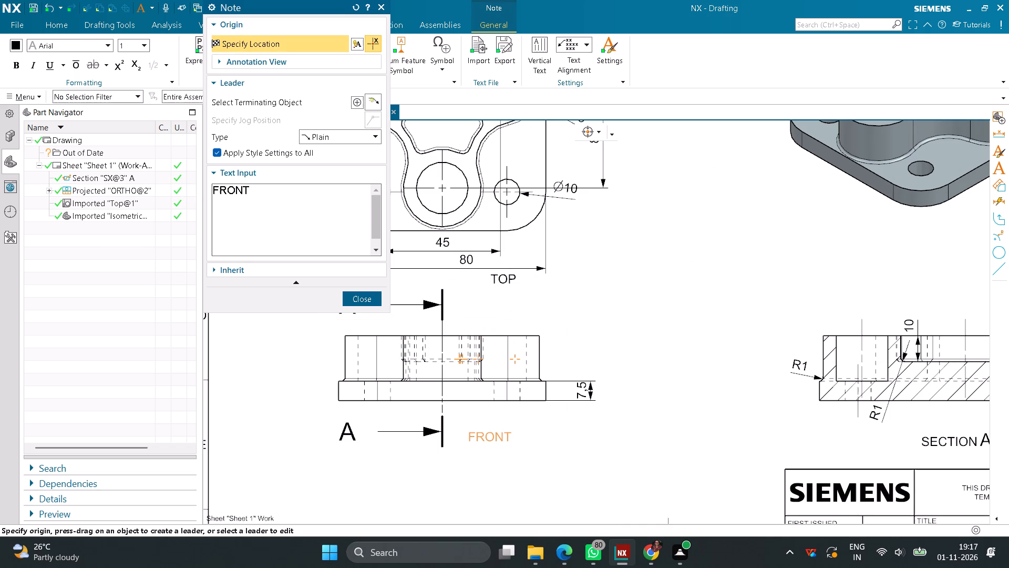
click(489, 487)
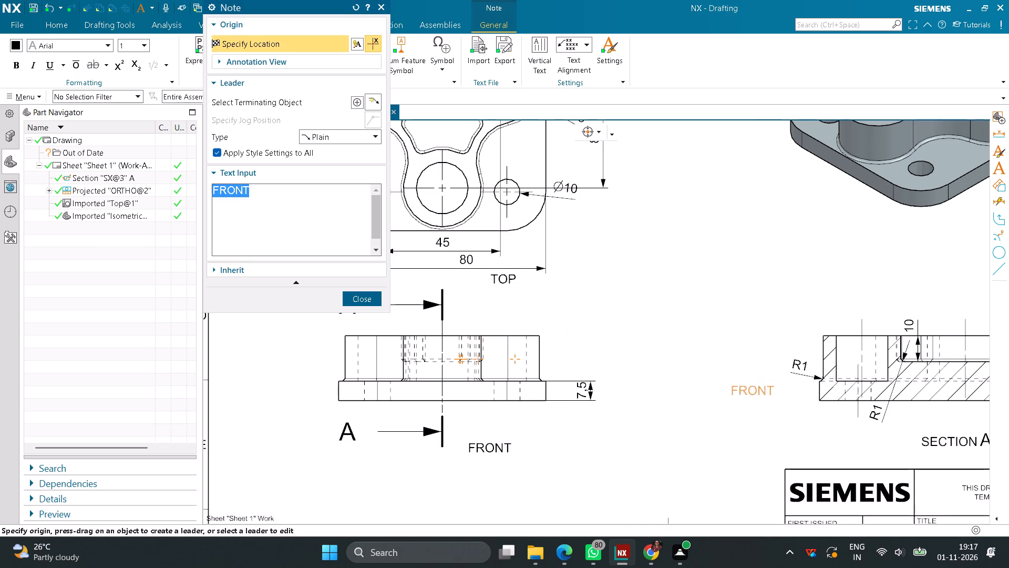
scroll(799, 469, down, 4)
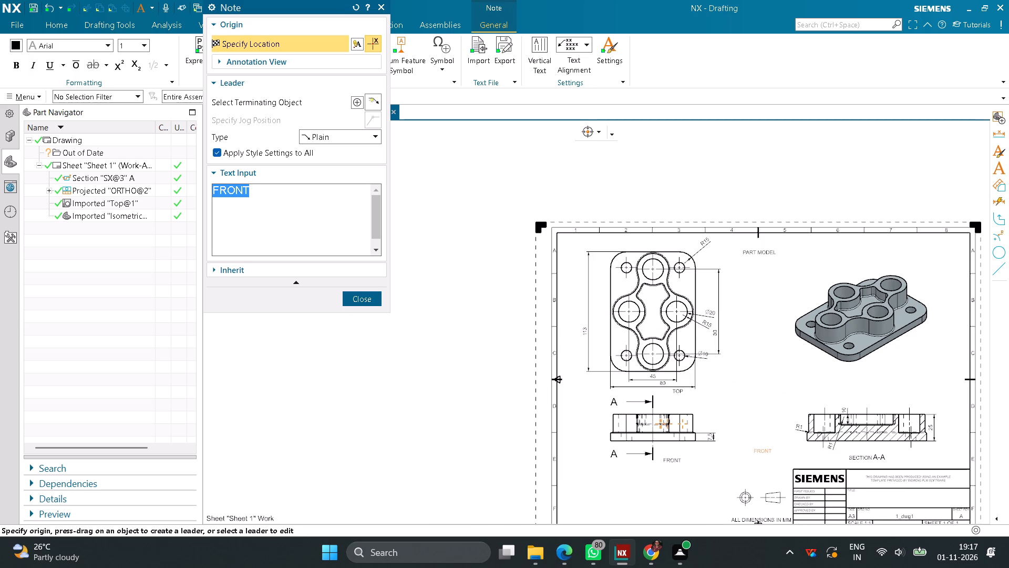
key(Escape)
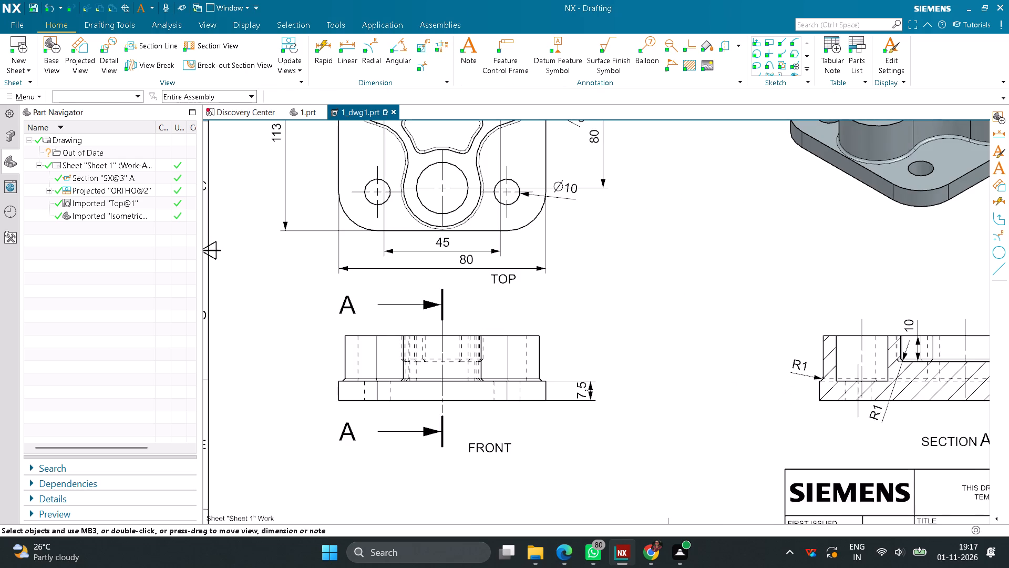
Set the TOP, FRONT and SECTION A-A labels together to bold lettering with a text height of 5.
click(508, 277)
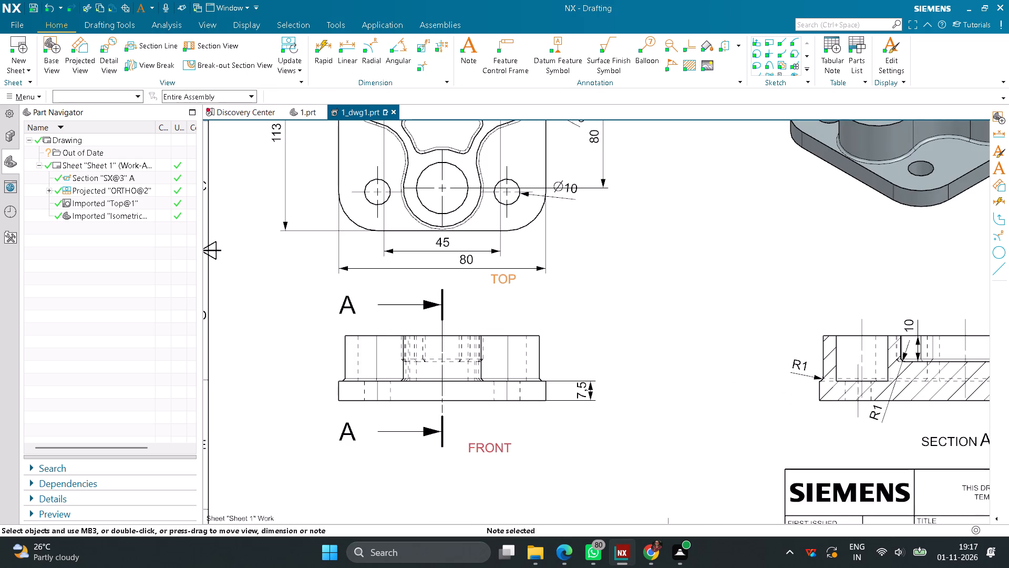
click(506, 449)
click(936, 445)
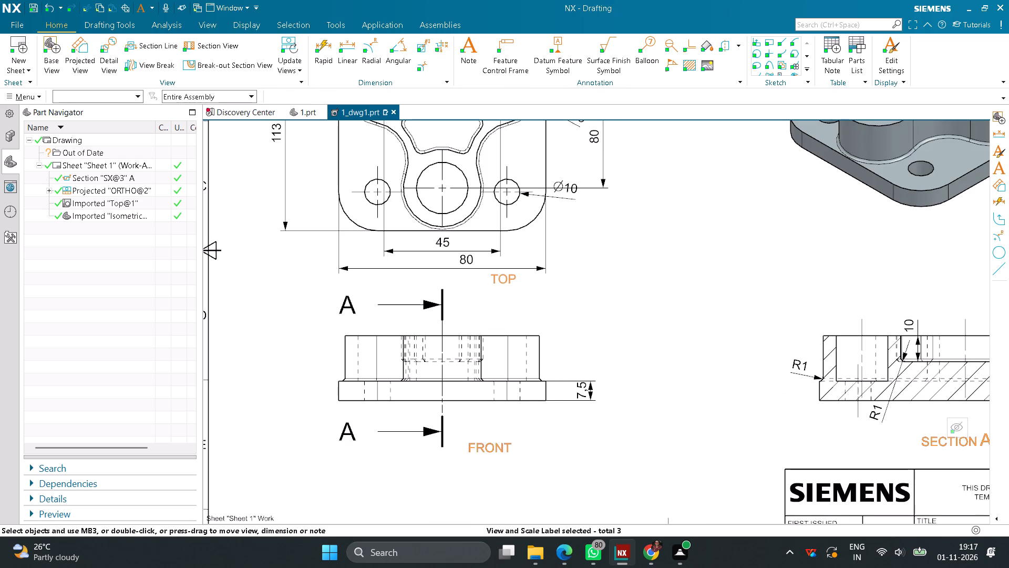
scroll(839, 356, down, 4)
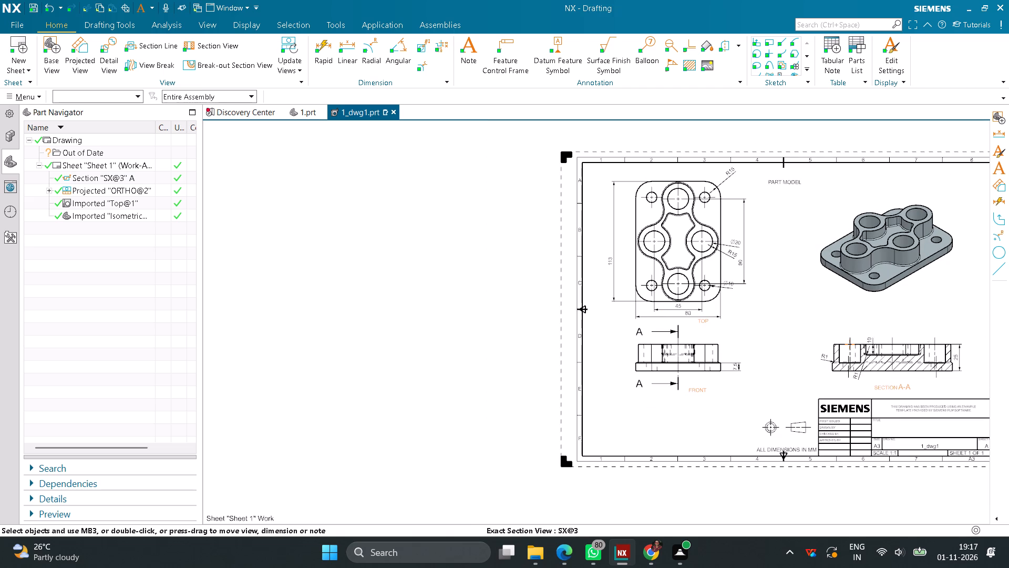
right_click(703, 322)
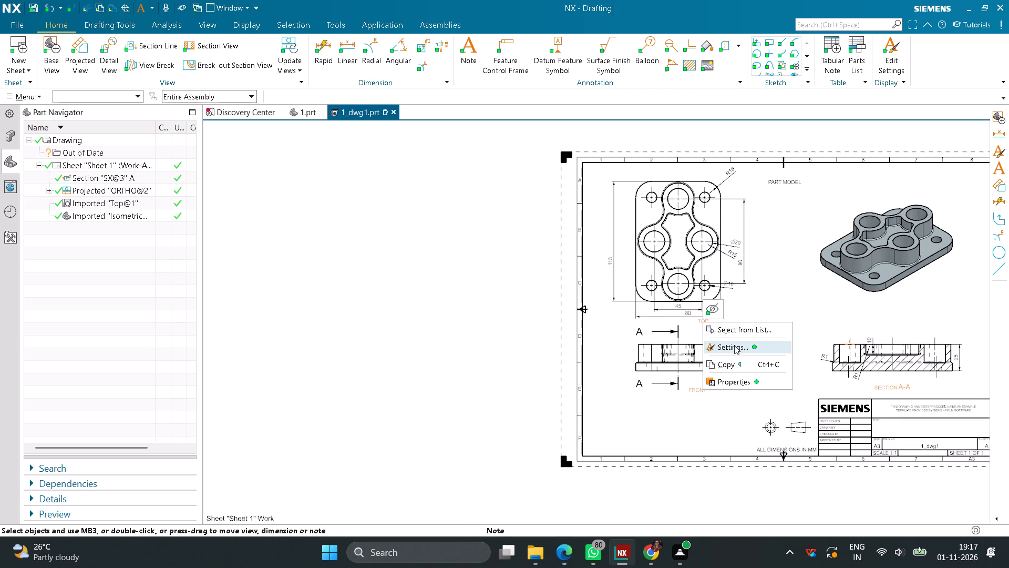
click(734, 345)
click(572, 123)
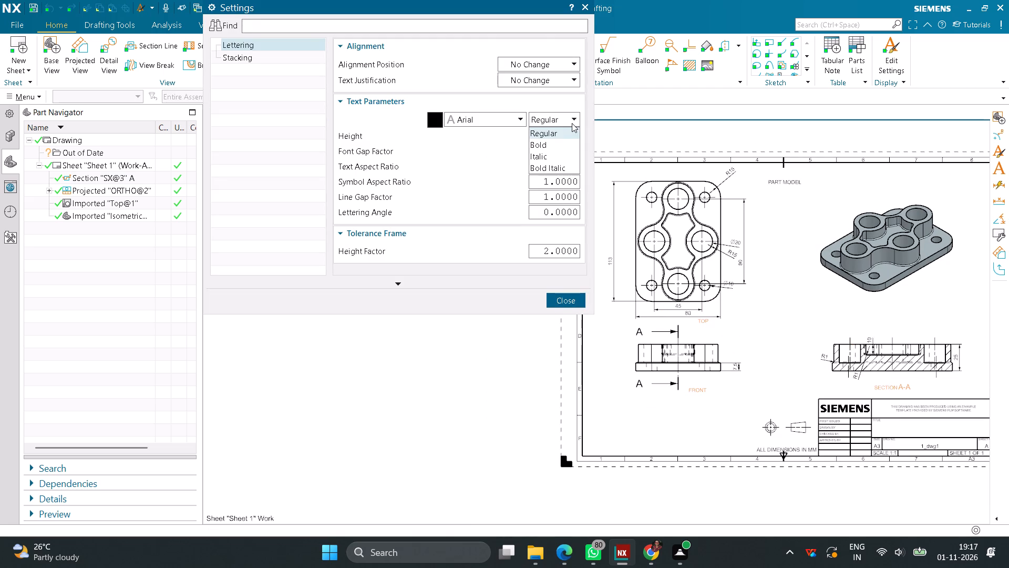
click(545, 143)
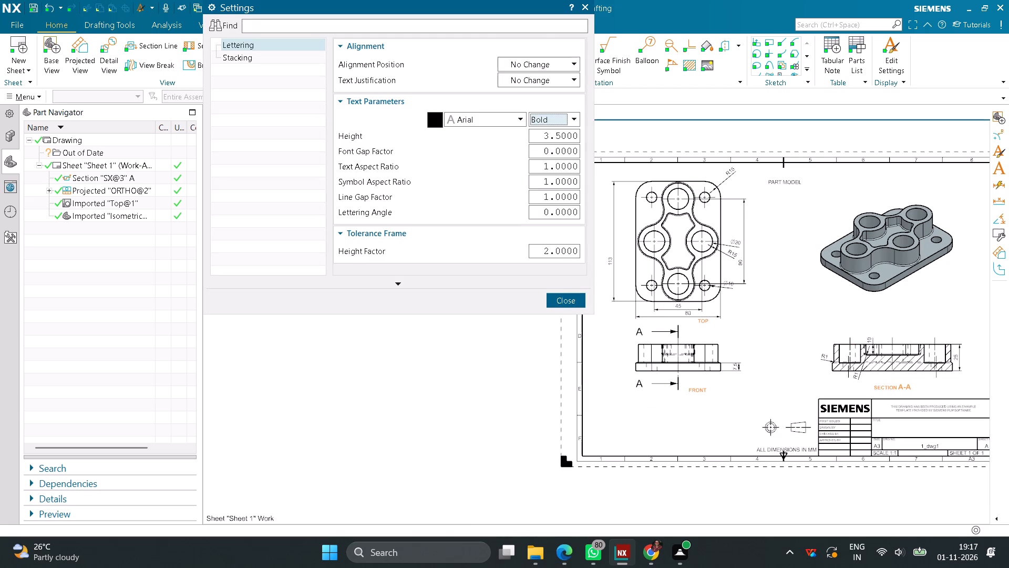
drag(541, 138, 602, 139)
key(5)
key(Return)
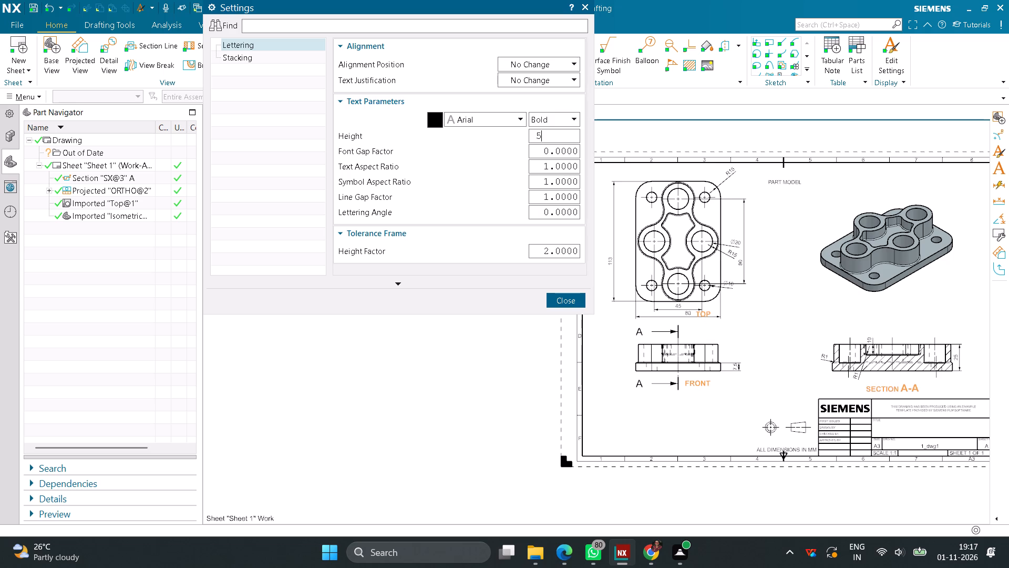
click(559, 301)
Center the TOP label under the top view, between the overall width dimension and the upper section arrow.
scroll(703, 309, up, 6)
drag(712, 327, 704, 337)
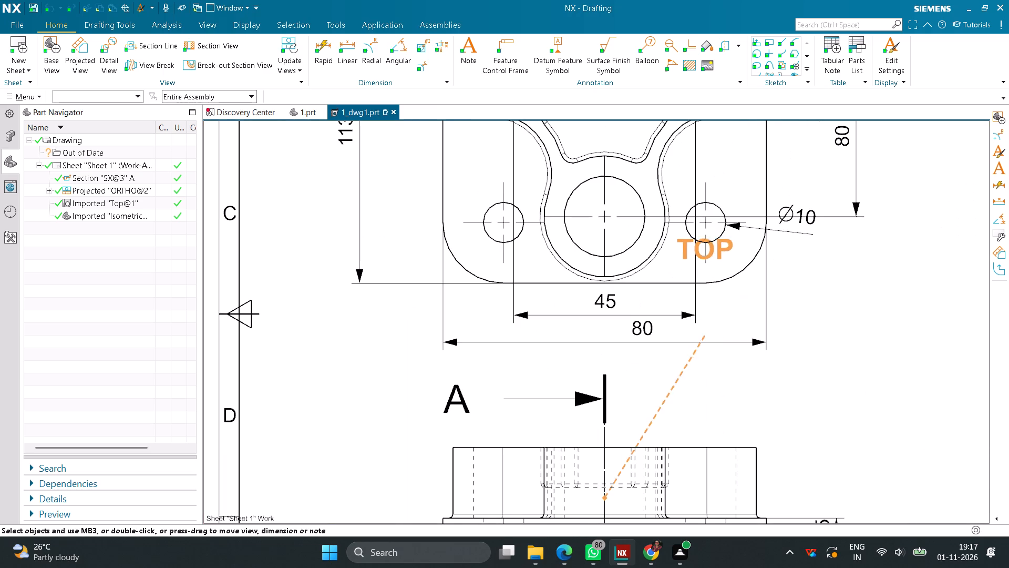
drag(704, 337, 612, 442)
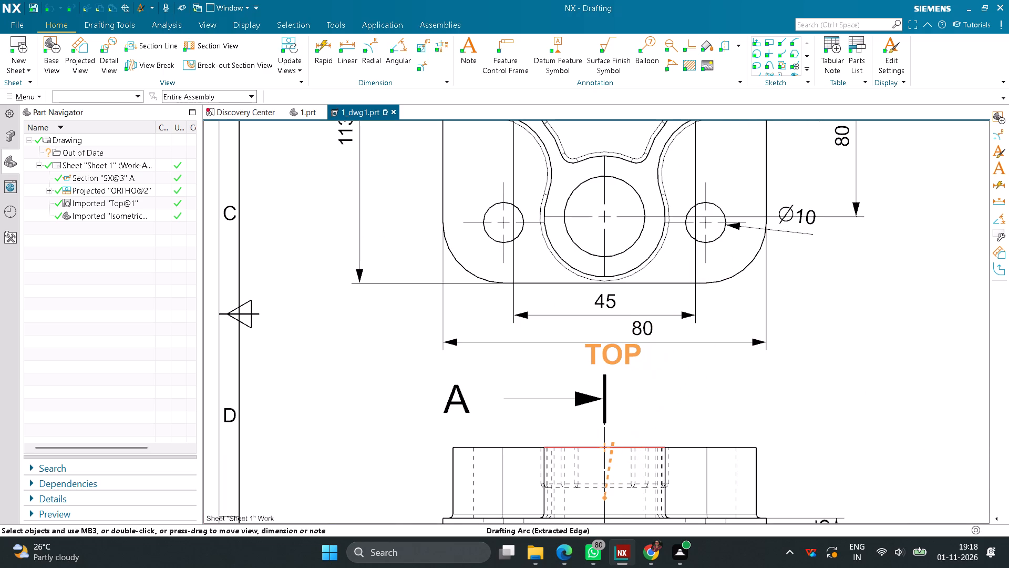
drag(612, 442, 607, 443)
Place the note ISOMETRIC centered below the shaded isometric view.
scroll(669, 409, down, 3)
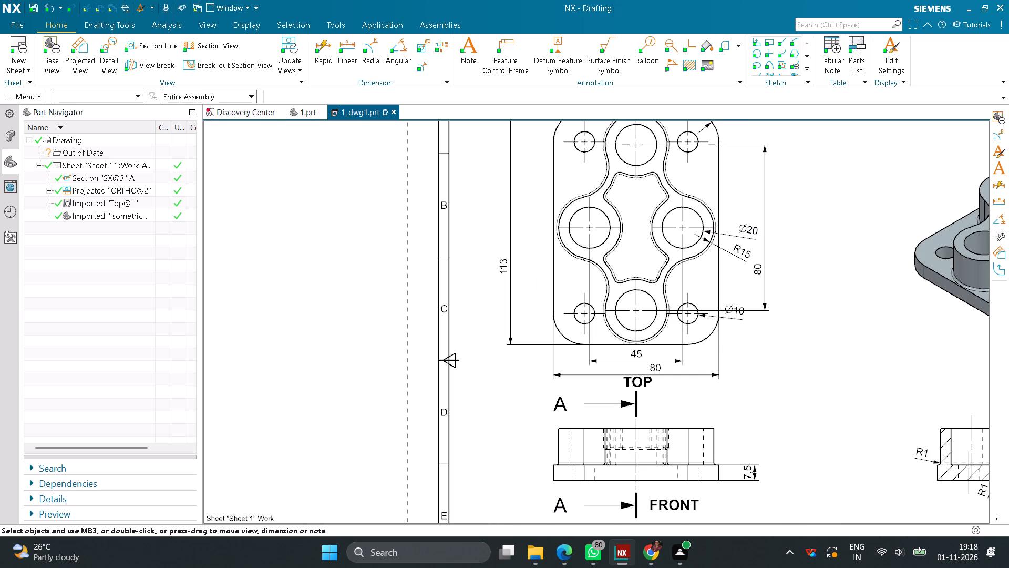
scroll(720, 402, down, 4)
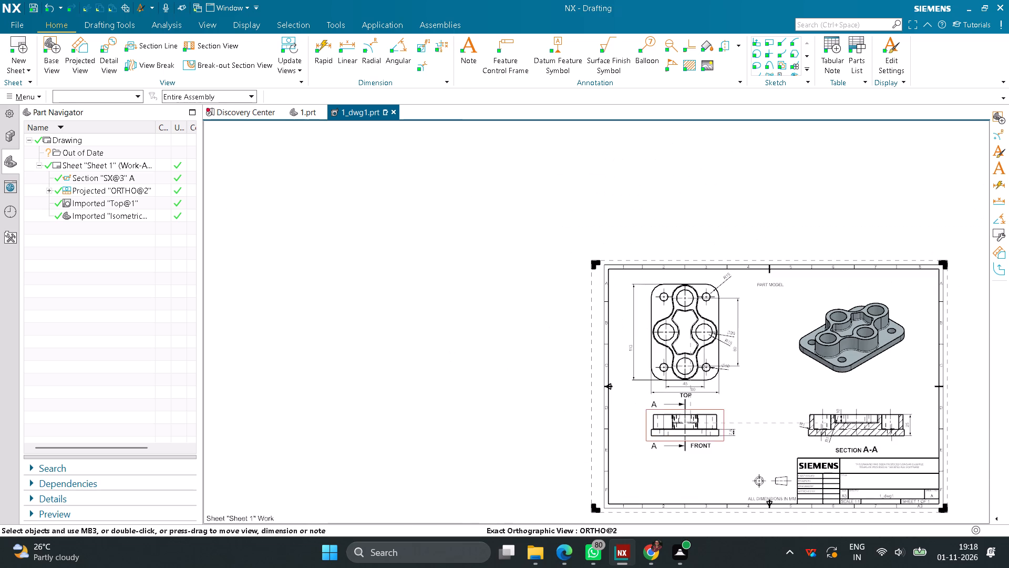
middle_drag(765, 398, 597, 327)
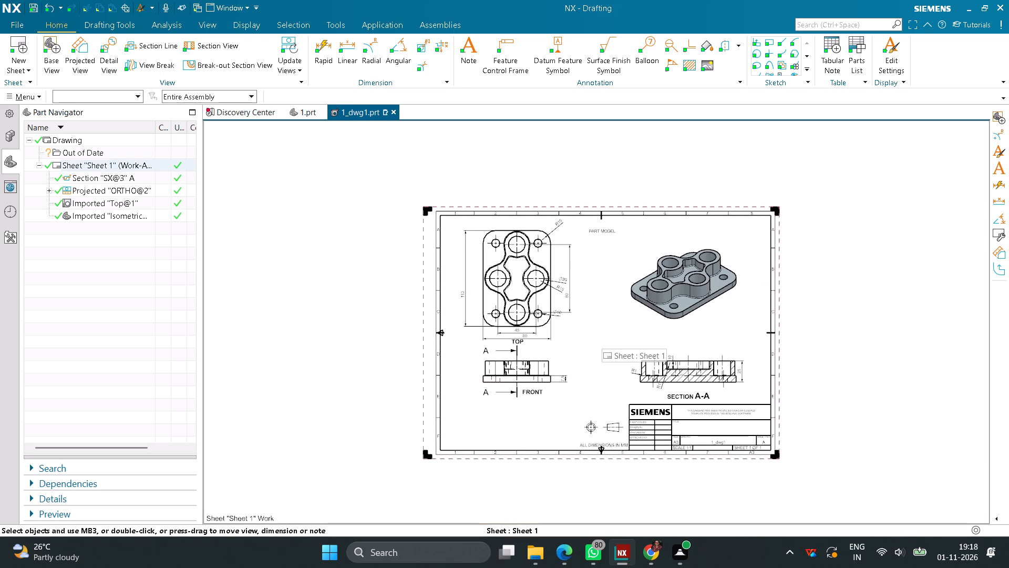
click(464, 61)
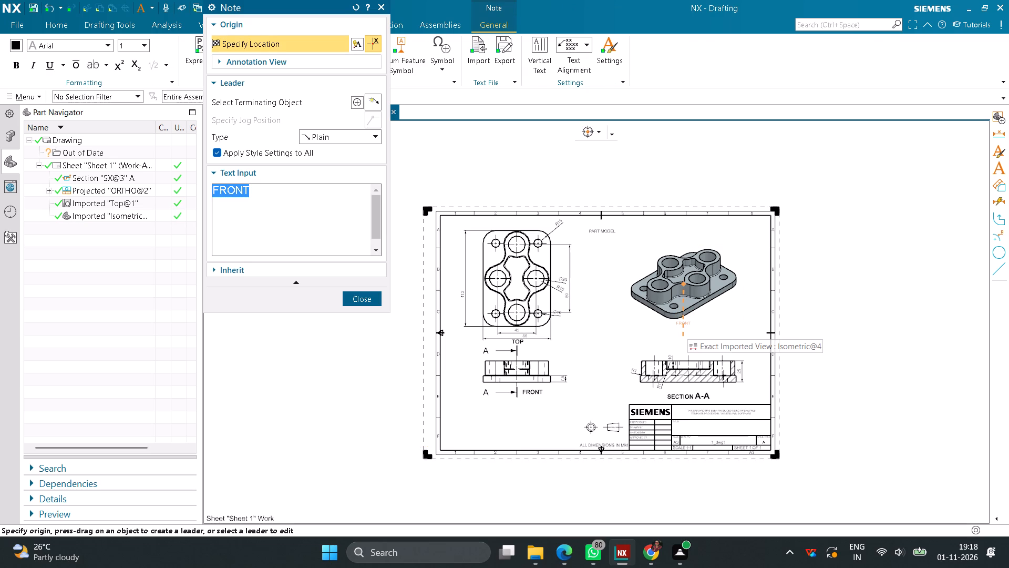
text(ISOMETRIC)
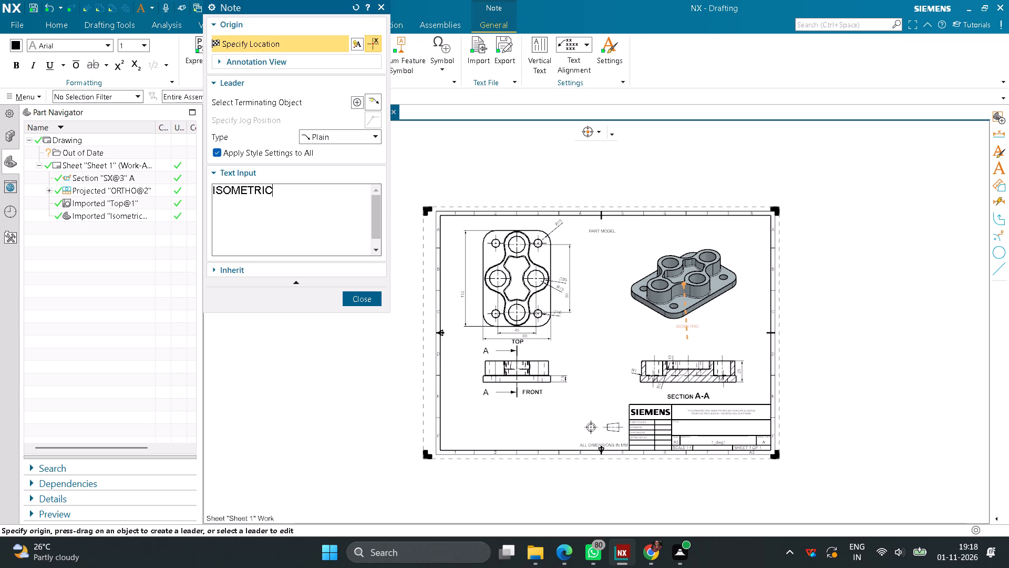
click(687, 339)
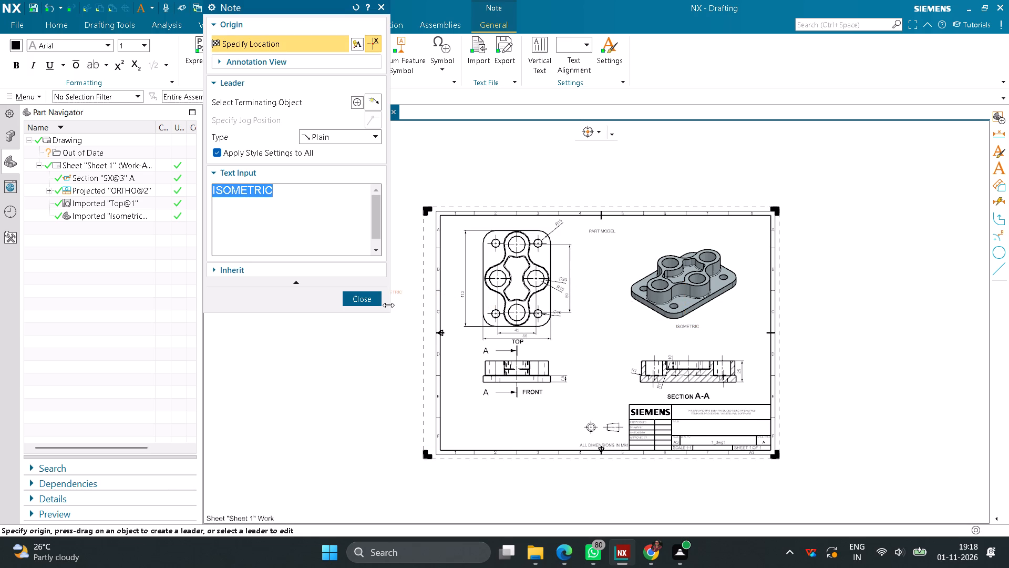
click(369, 299)
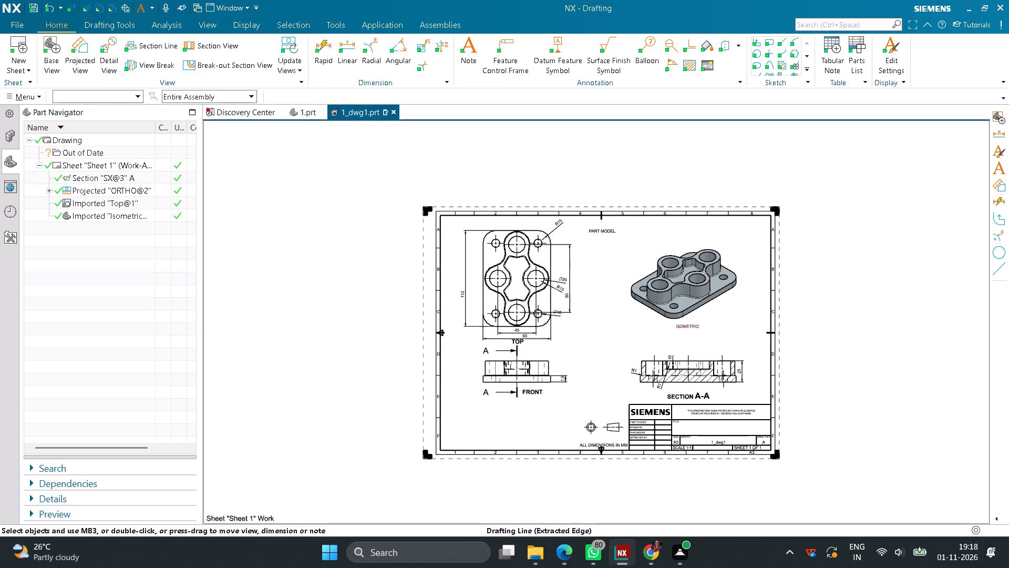
Set the ISOMETRIC note to bold with a text height of 5 and reposition it centered just below the isometric view.
right_click(693, 325)
click(720, 346)
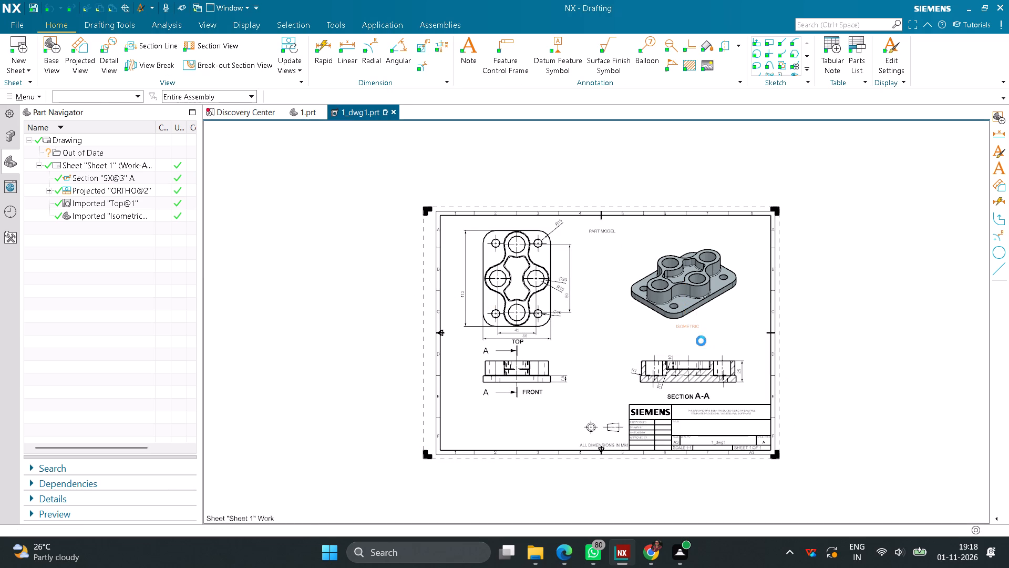
click(574, 117)
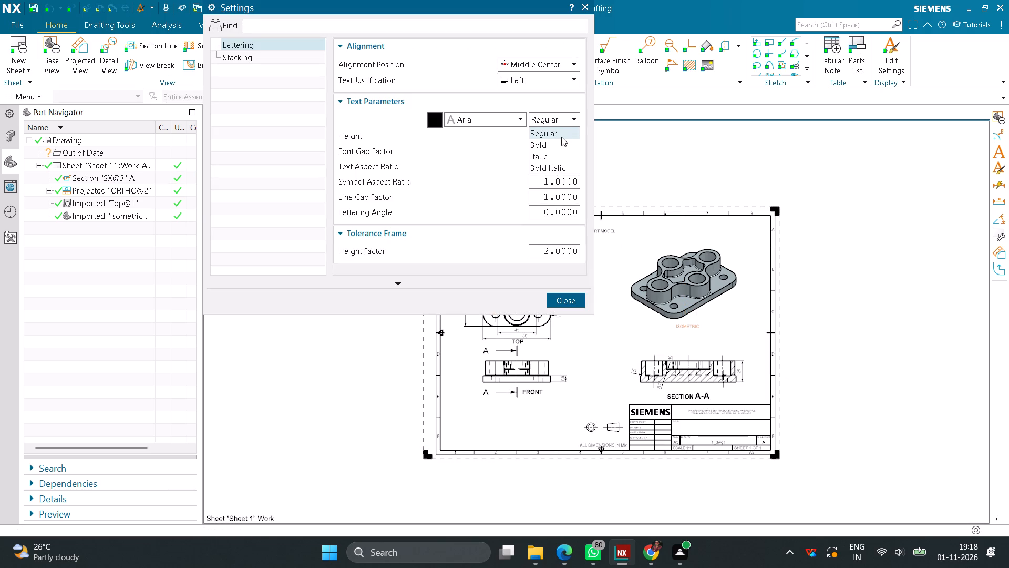
click(554, 139)
drag(541, 137, 607, 138)
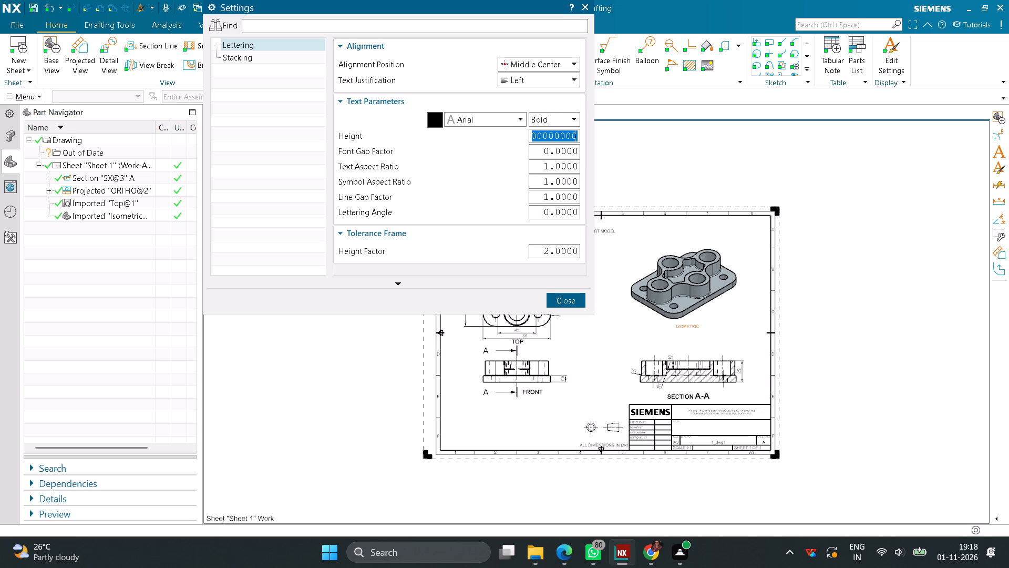
key(5)
key(Return)
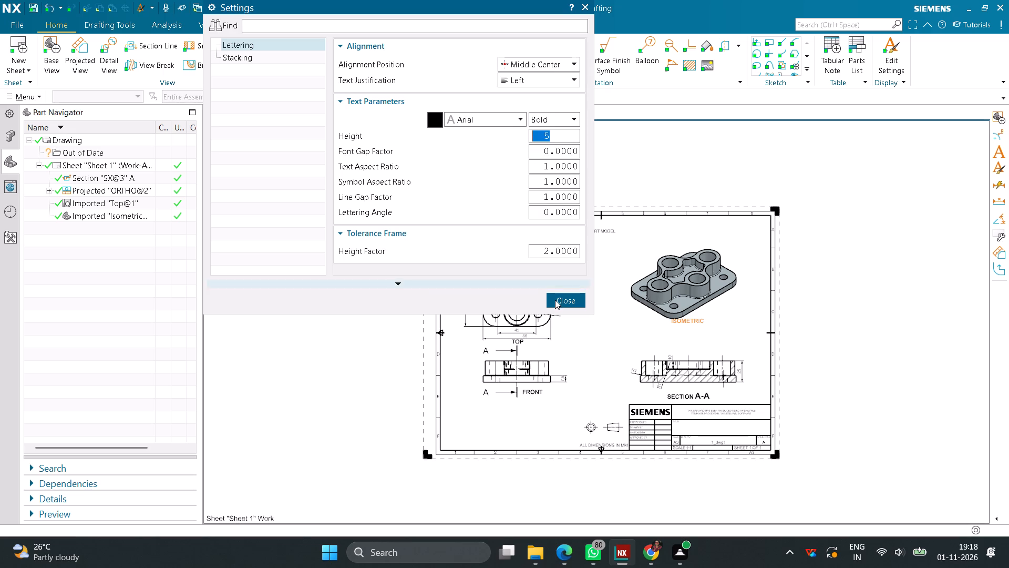
click(559, 301)
drag(695, 320, 695, 327)
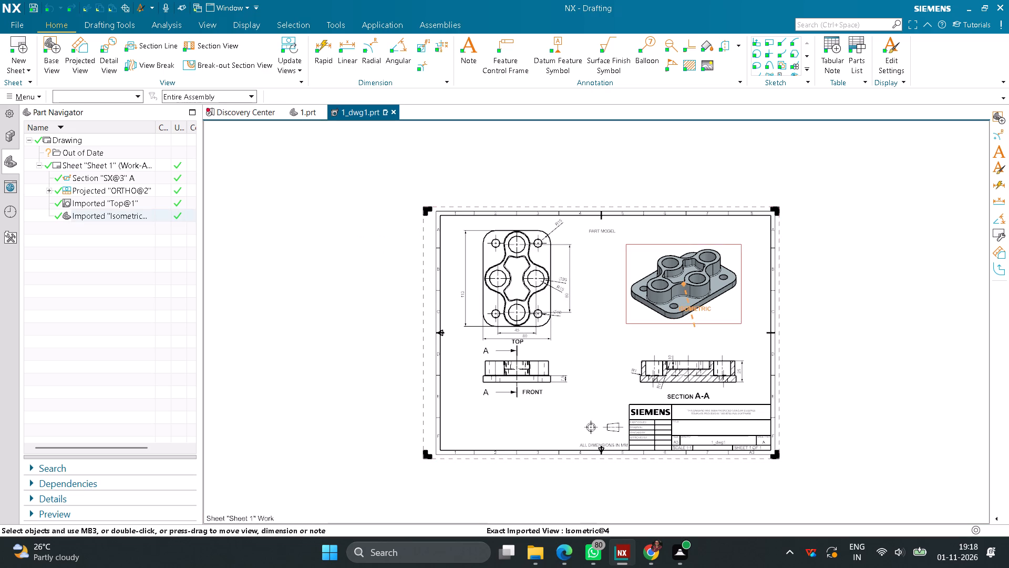
drag(695, 327, 687, 346)
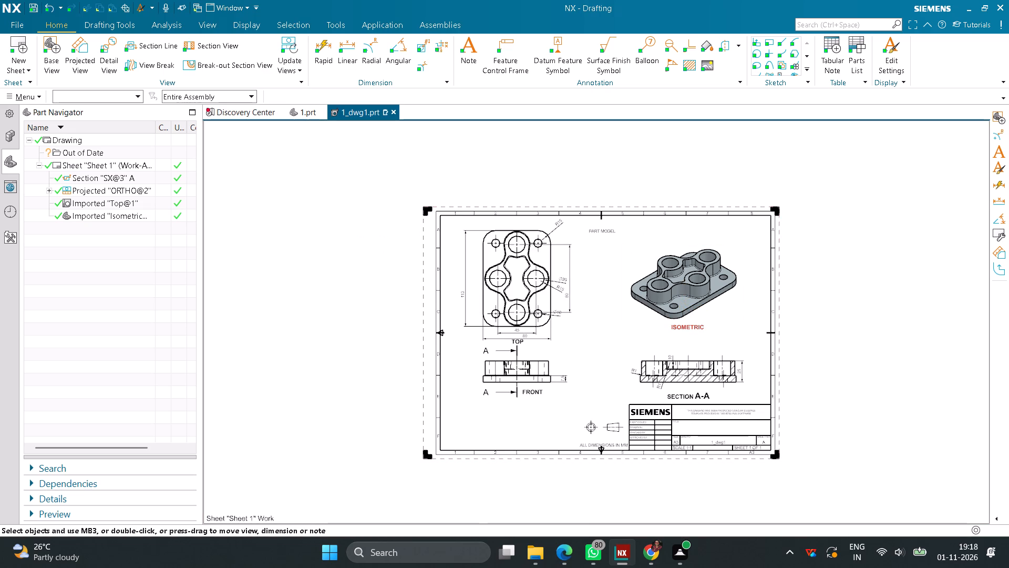
Set the PART MODEL note to bold italic with a text height of 11 and move it inside the sheet's upper border between the views.
right_click(603, 232)
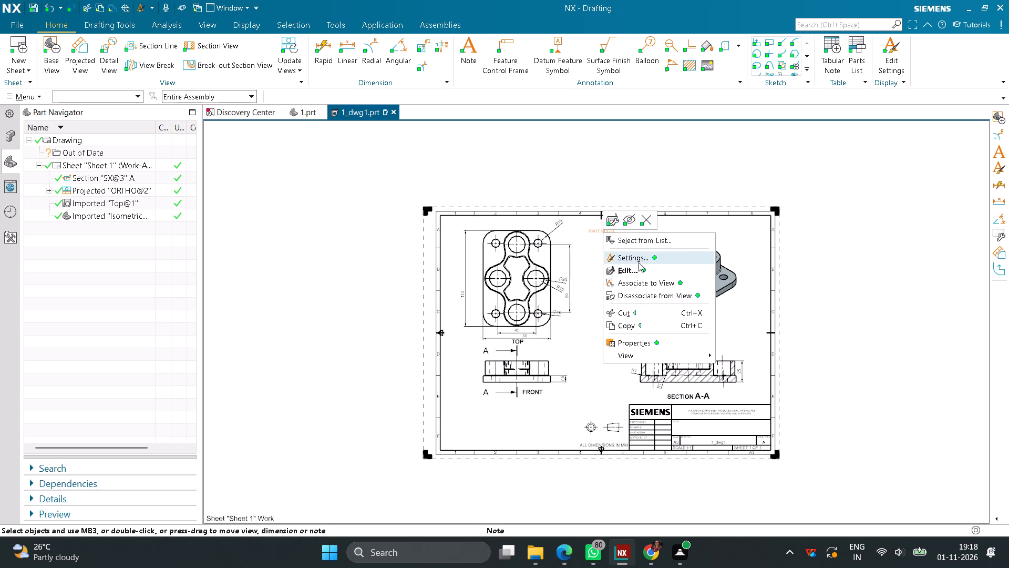
click(634, 259)
click(564, 118)
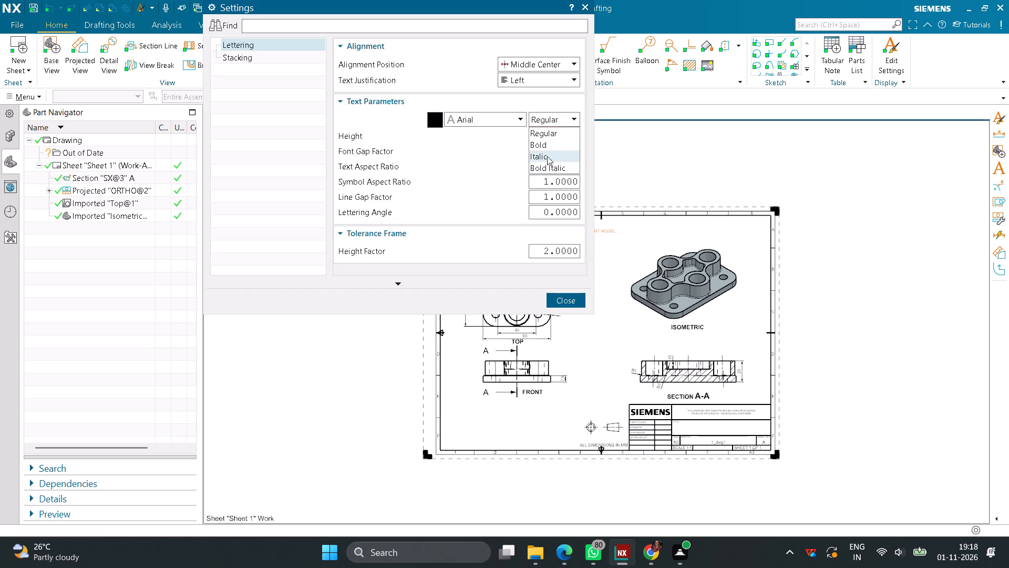
click(545, 164)
drag(540, 135, 615, 129)
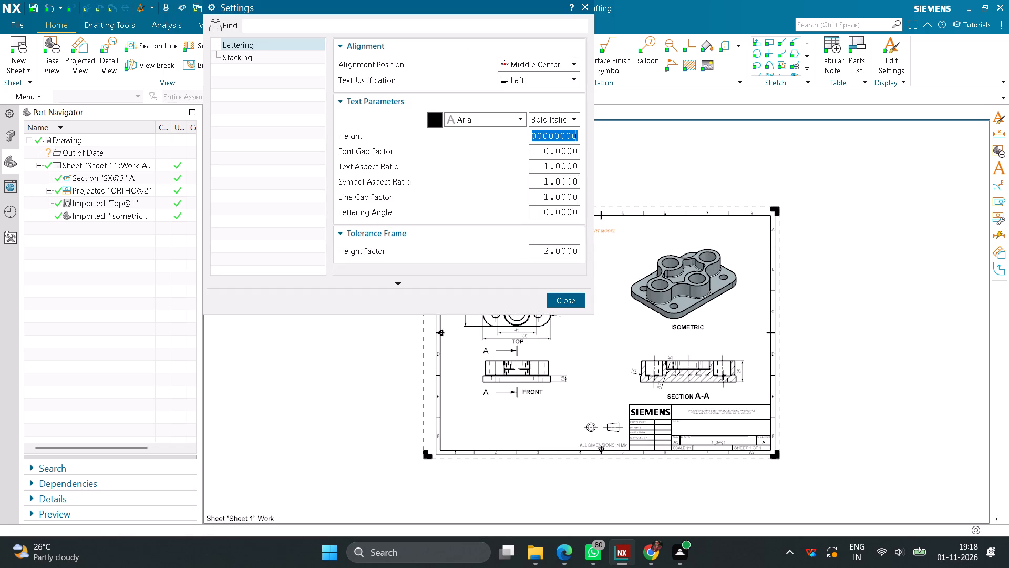
text(11)
key(Return)
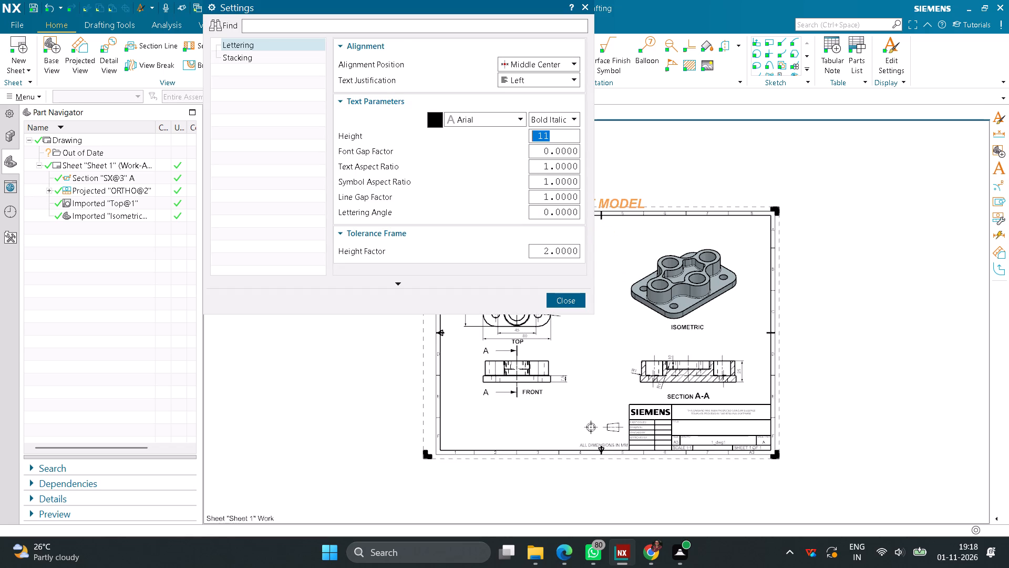
click(558, 302)
drag(613, 204, 613, 221)
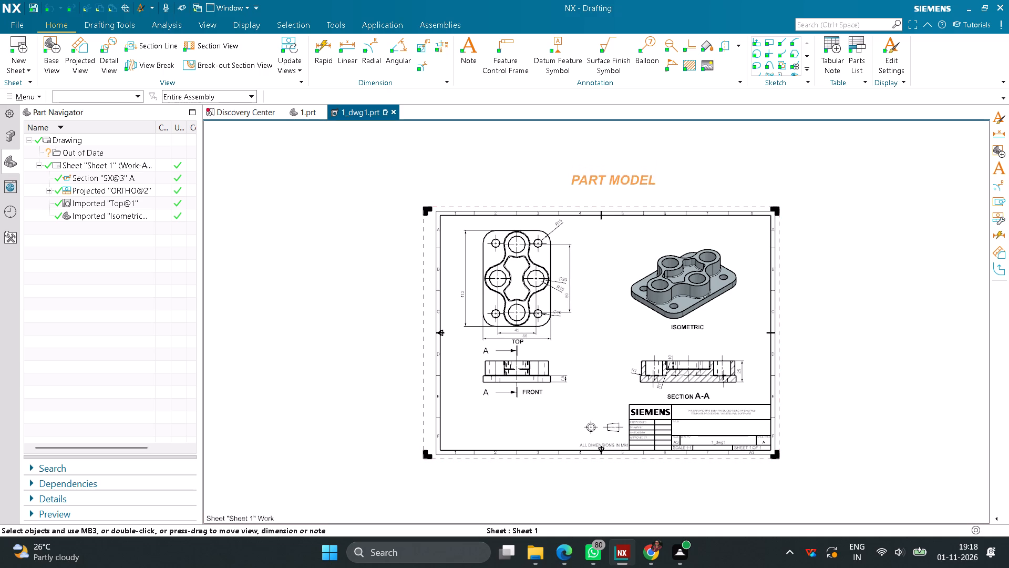
drag(613, 221, 614, 271)
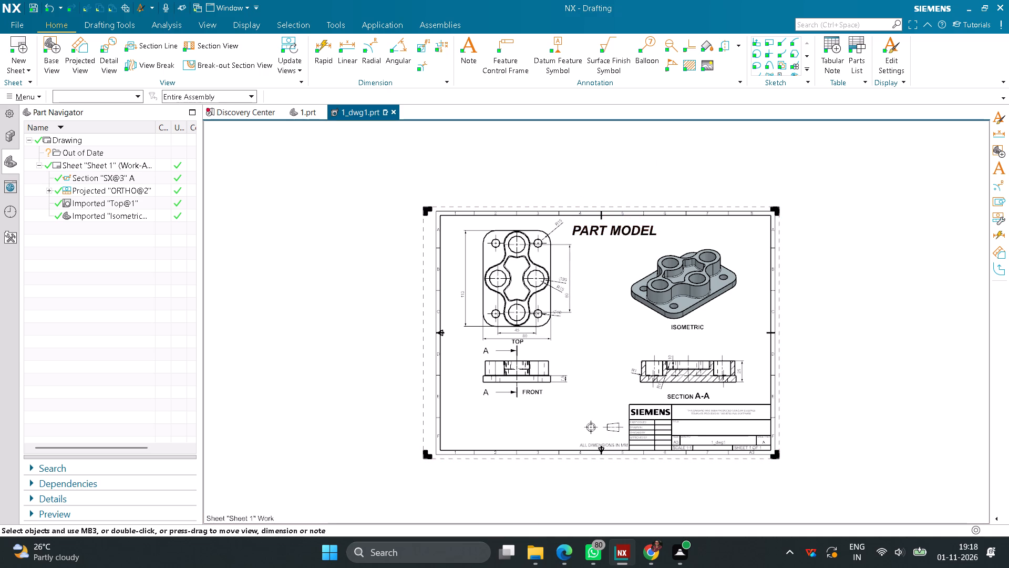
Move the radius dimension at the top view's upper-right corner lower, clear of the PART MODEL title.
drag(561, 225, 558, 236)
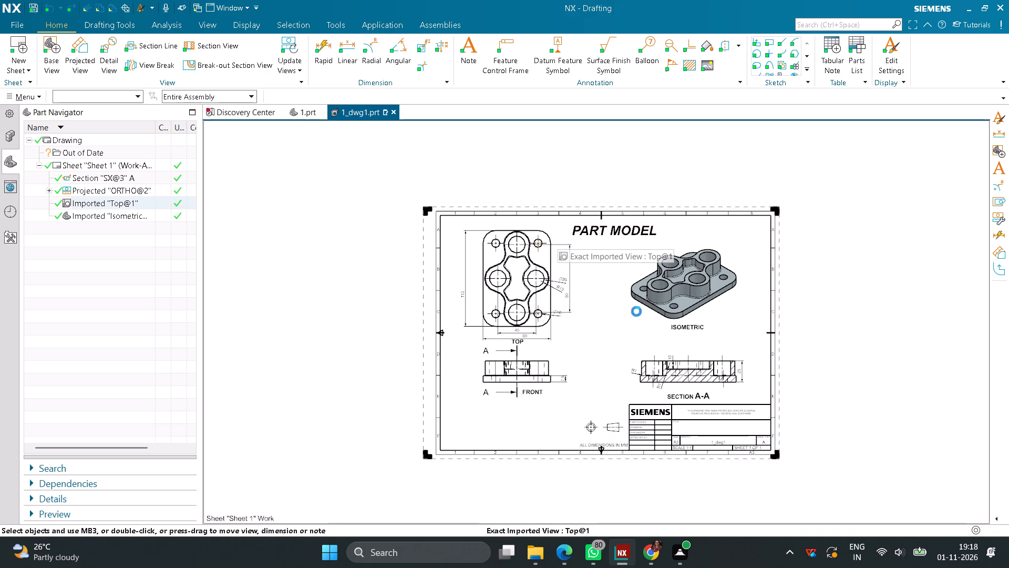
click(388, 277)
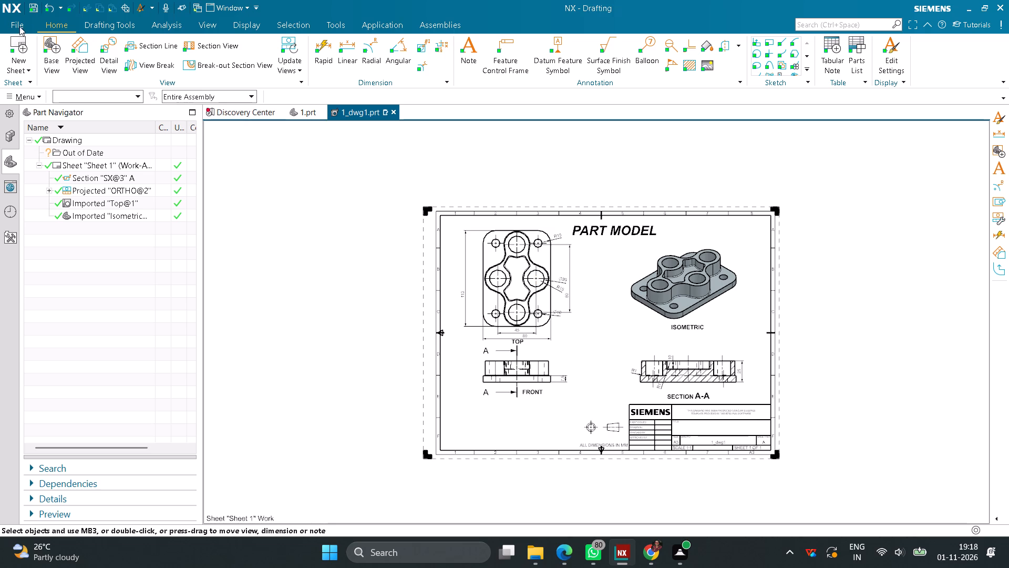
Save the drawing as 1_dwg1.prt in the internship folder.
click(9, 23)
click(49, 100)
click(157, 54)
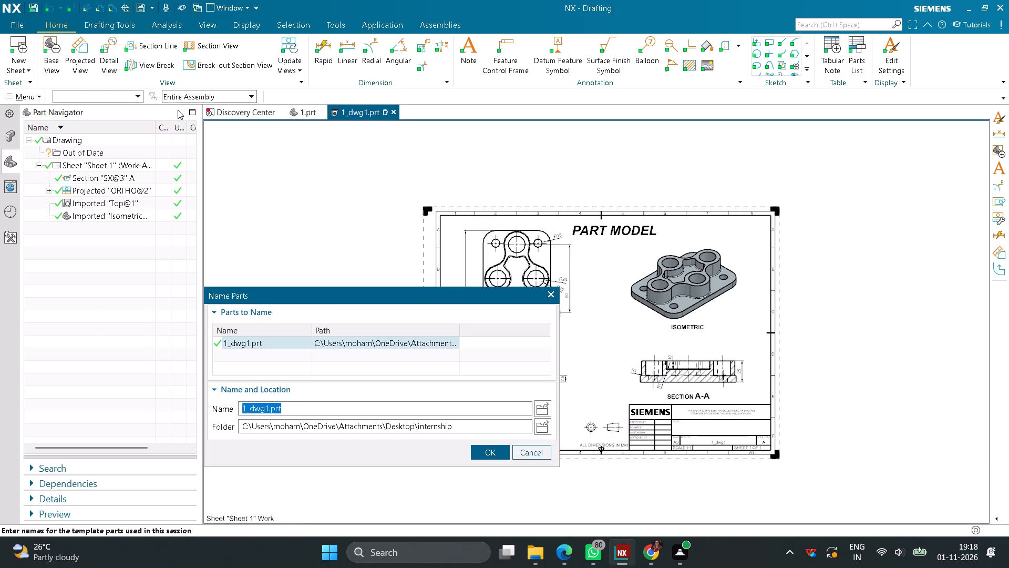
click(483, 457)
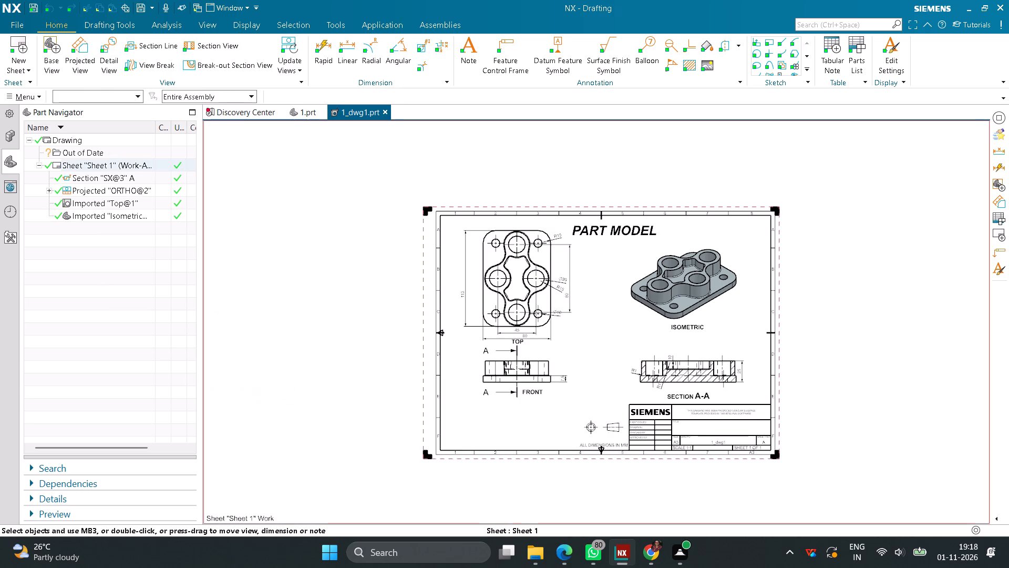
Close the 1_dwg1.prt drawing.
click(387, 115)
click(478, 284)
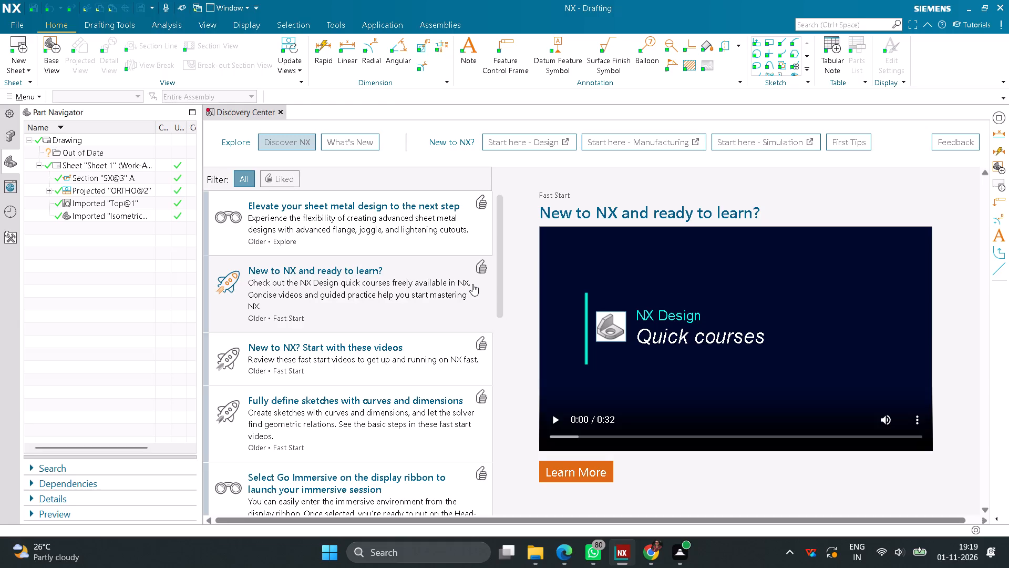
Stop the journal recording.
click(155, 26)
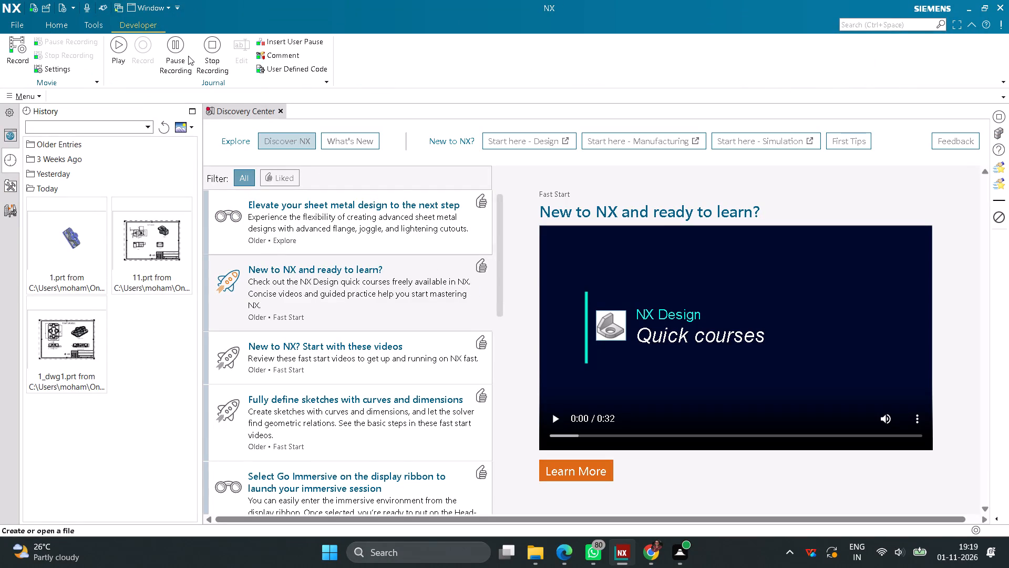
click(212, 46)
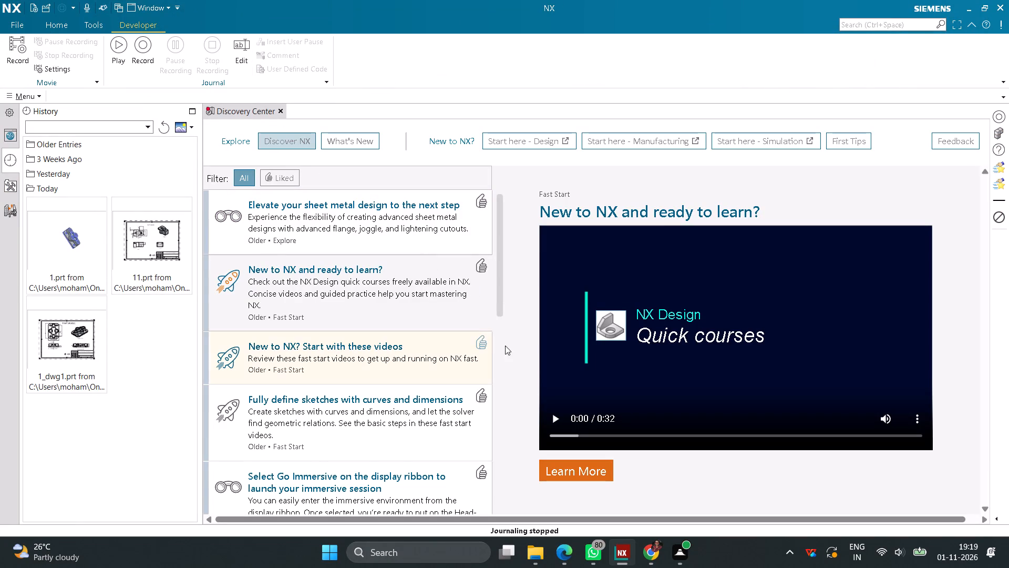